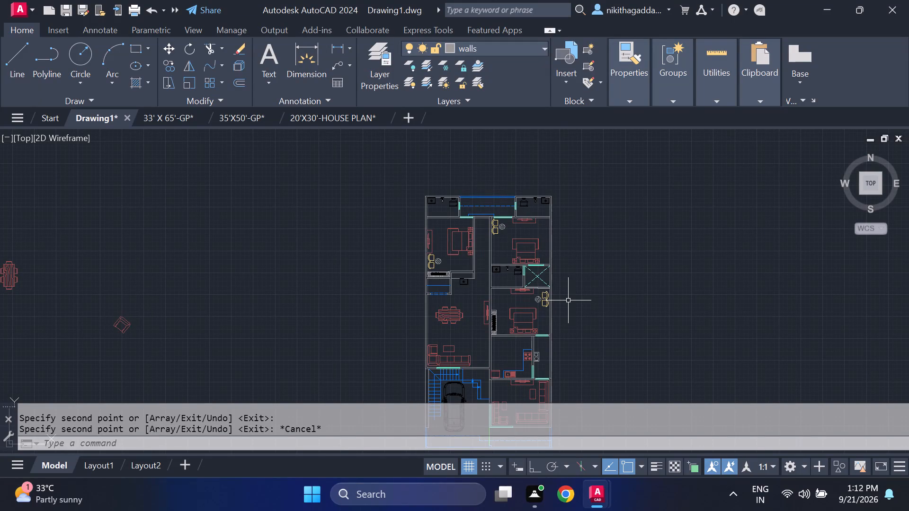
Delete the leftover furniture and sanitary symbols lying in the empty area outside the floor plan.
{"action": "scroll", "coordinate": [496, 339], "scroll_direction": "up", "scroll_amount": 1}
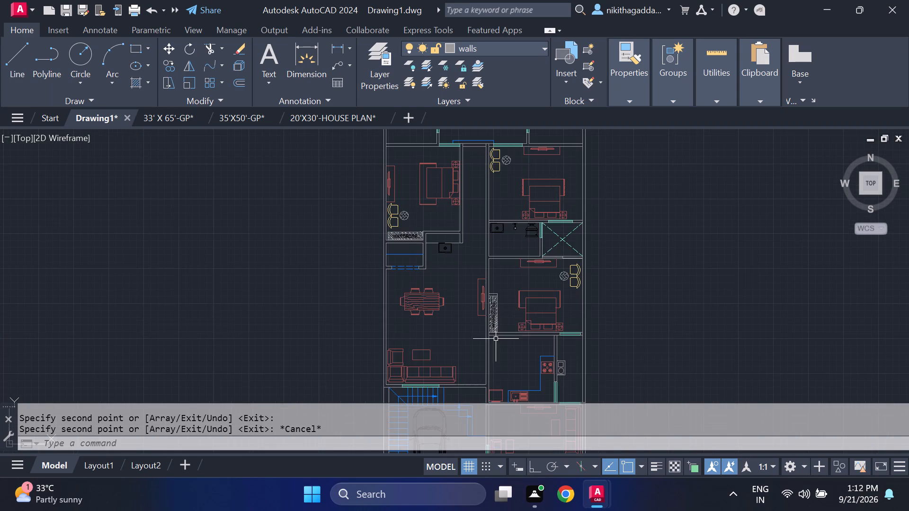
{"action": "middle_click_drag", "start_coordinate": [519, 300], "coordinate": [563, 218]}
{"action": "scroll", "coordinate": [414, 220], "scroll_direction": "down", "scroll_amount": 2}
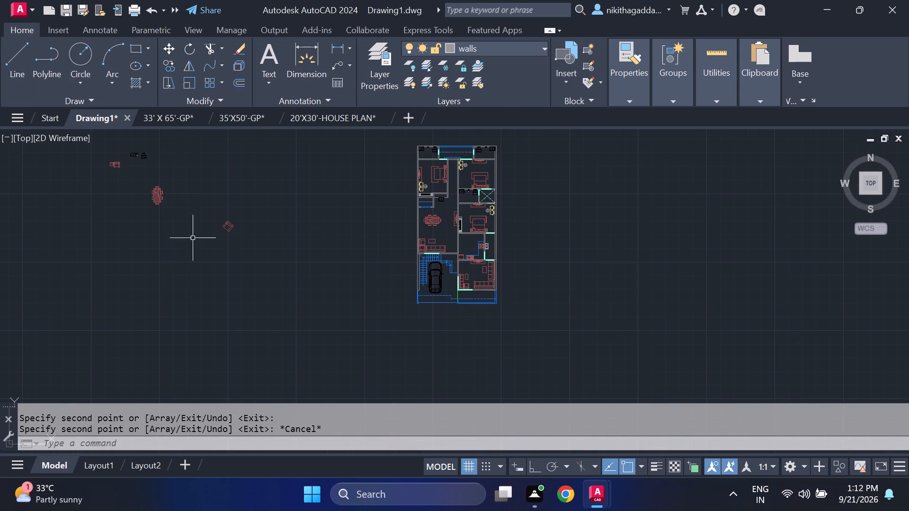
{"action": "scroll", "coordinate": [181, 198], "scroll_direction": "up", "scroll_amount": 1}
{"action": "middle_click_drag", "start_coordinate": [184, 201], "coordinate": [418, 298]}
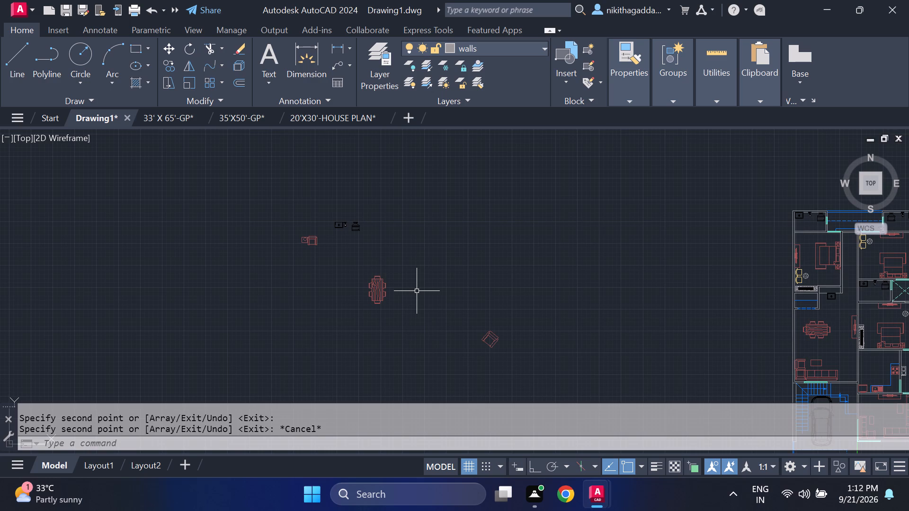
{"action": "scroll", "coordinate": [515, 152], "scroll_direction": "up", "scroll_amount": 2}
{"action": "left_click", "coordinate": [628, 153]}
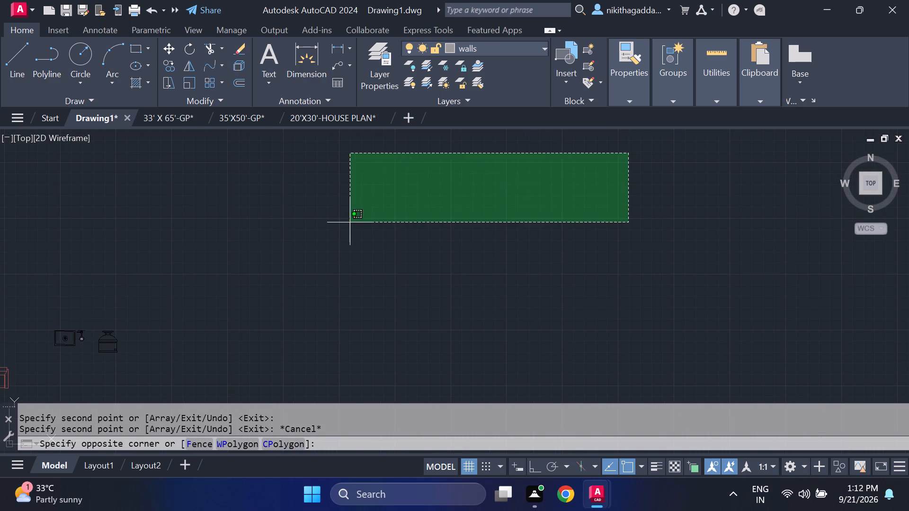
{"action": "left_click_drag", "start_coordinate": [349, 222], "coordinate": [350, 218]}
{"action": "scroll", "coordinate": [385, 189], "scroll_direction": "down", "scroll_amount": 4}
{"action": "scroll", "coordinate": [347, 229], "scroll_direction": "up", "scroll_amount": 2}
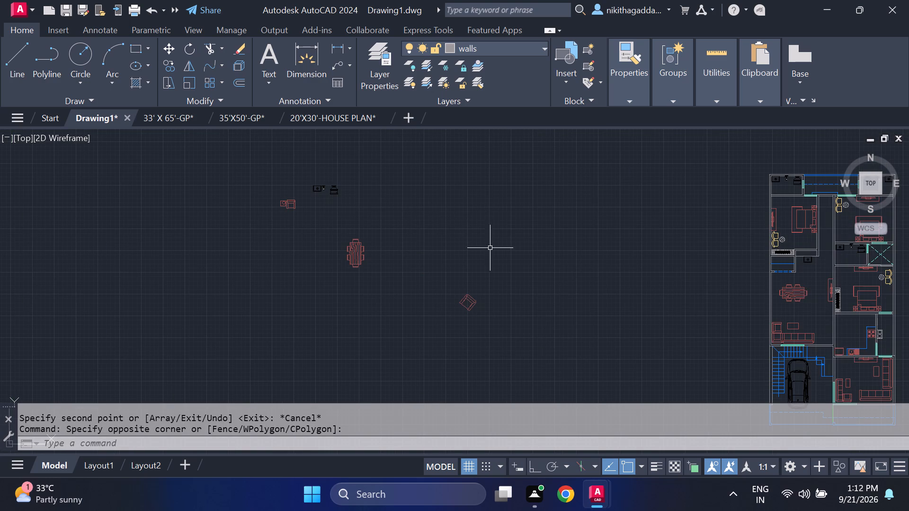
{"action": "left_click", "coordinate": [590, 147]}
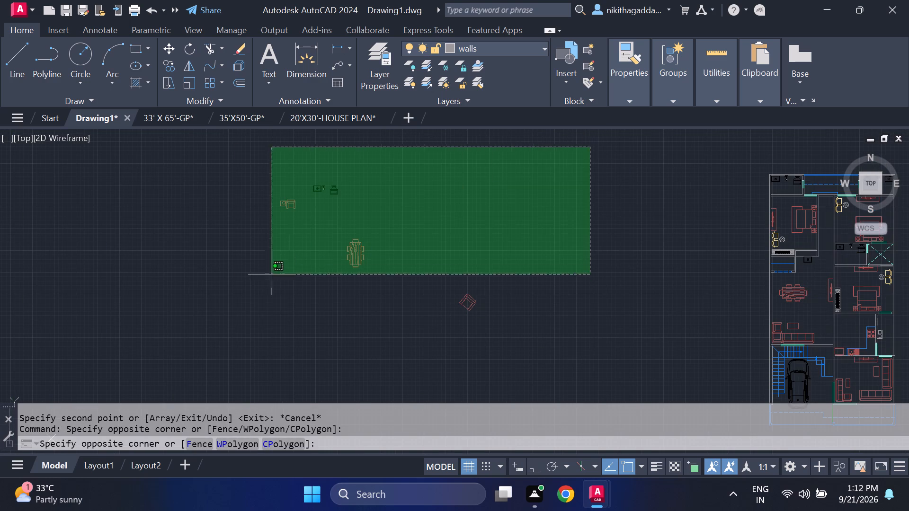
{"action": "left_click", "coordinate": [202, 311]}
{"action": "key", "text": "Delete"}
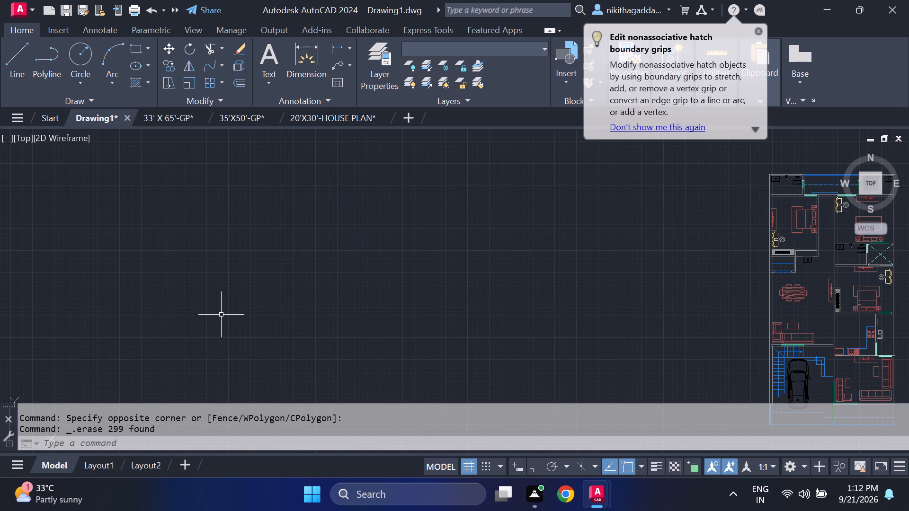
Scale down the wash basin below the wardrobe bedroom's niche freehand, using its drain centre as the base point.
{"action": "scroll", "coordinate": [241, 317], "scroll_direction": "down", "scroll_amount": 2}
{"action": "middle_click_drag", "start_coordinate": [305, 294], "coordinate": [208, 300]}
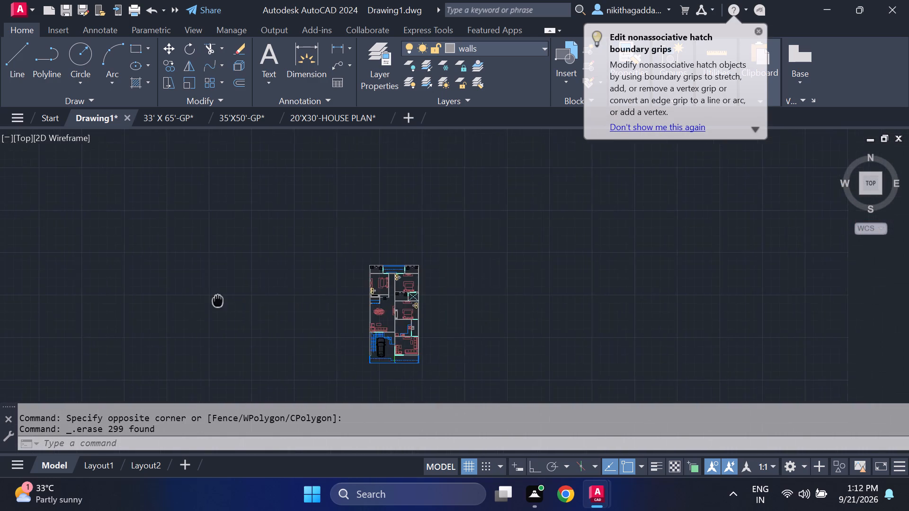
{"action": "middle_click_drag", "start_coordinate": [208, 300], "coordinate": [163, 295]}
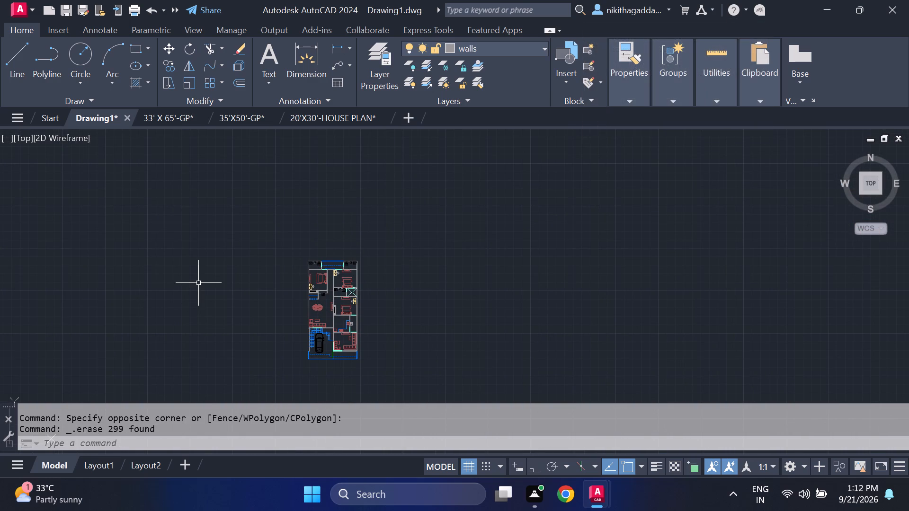
{"action": "scroll", "coordinate": [198, 281], "scroll_direction": "down", "scroll_amount": 3}
{"action": "scroll", "coordinate": [222, 281], "scroll_direction": "up", "scroll_amount": 2}
{"action": "scroll", "coordinate": [292, 319], "scroll_direction": "up", "scroll_amount": 1}
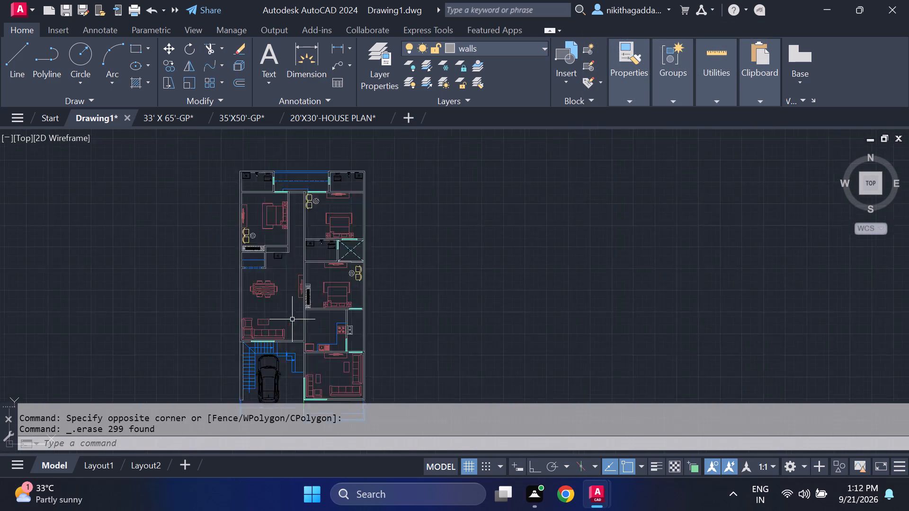
{"action": "scroll", "coordinate": [292, 319], "scroll_direction": "up", "scroll_amount": 2}
{"action": "middle_click_drag", "start_coordinate": [280, 258], "coordinate": [304, 308]}
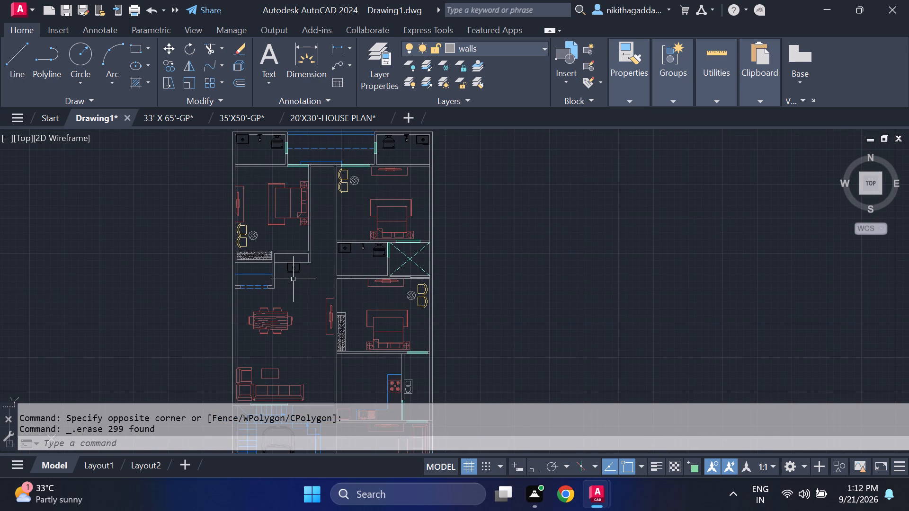
{"action": "scroll", "coordinate": [299, 290], "scroll_direction": "up", "scroll_amount": 2}
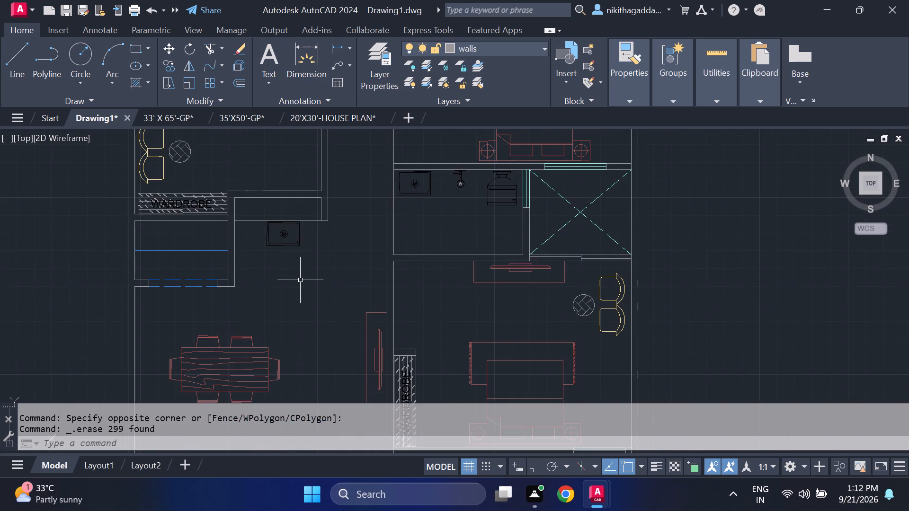
{"action": "scroll", "coordinate": [287, 225], "scroll_direction": "up", "scroll_amount": 1}
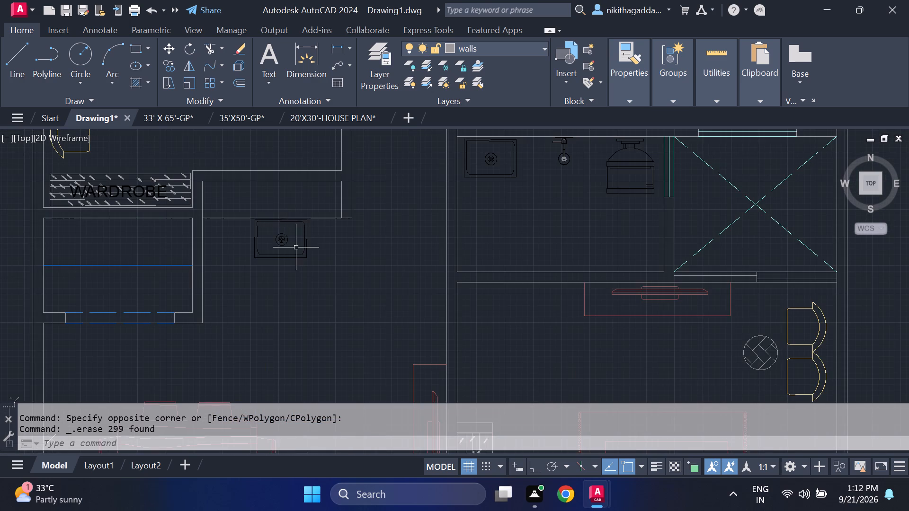
{"action": "scroll", "coordinate": [284, 225], "scroll_direction": "up", "scroll_amount": 2}
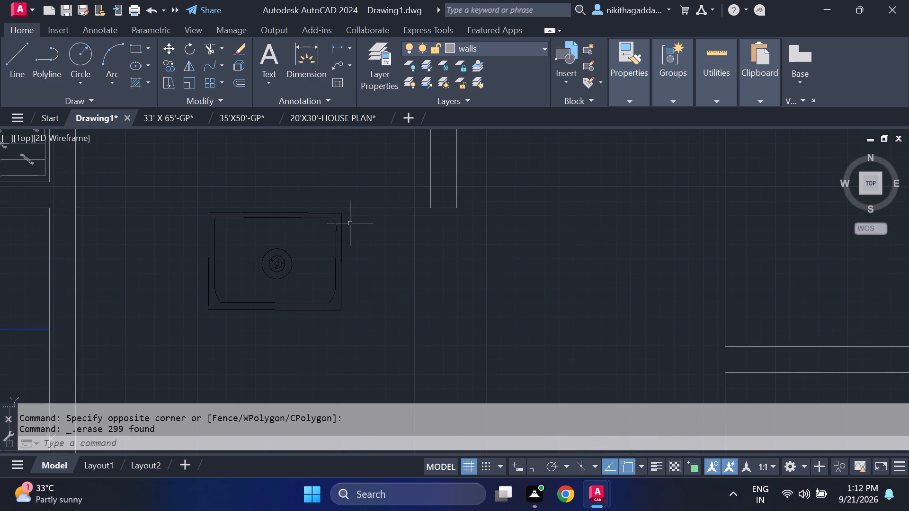
{"action": "left_click", "coordinate": [360, 223]}
{"action": "left_click", "coordinate": [185, 336]}
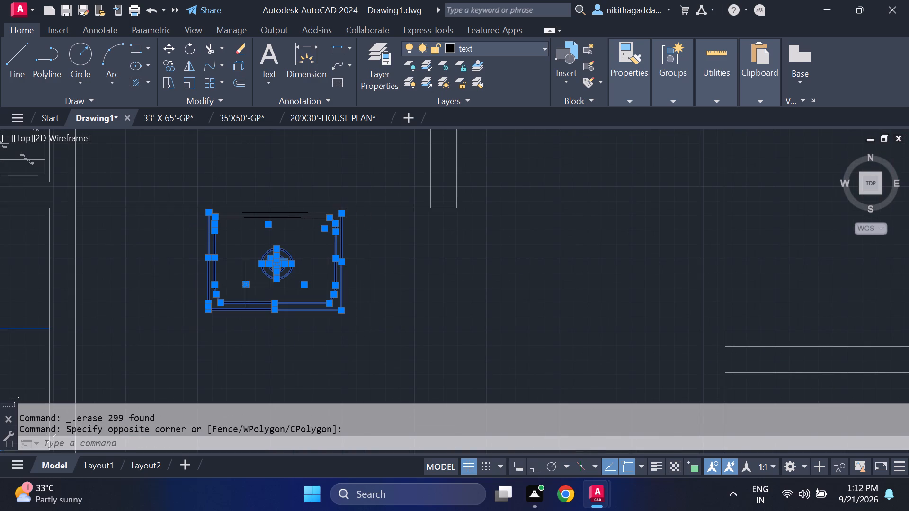
{"action": "middle_click_drag", "start_coordinate": [296, 248], "coordinate": [303, 275]}
{"action": "scroll", "coordinate": [298, 242], "scroll_direction": "up", "scroll_amount": 2}
{"action": "left_click", "coordinate": [310, 230]}
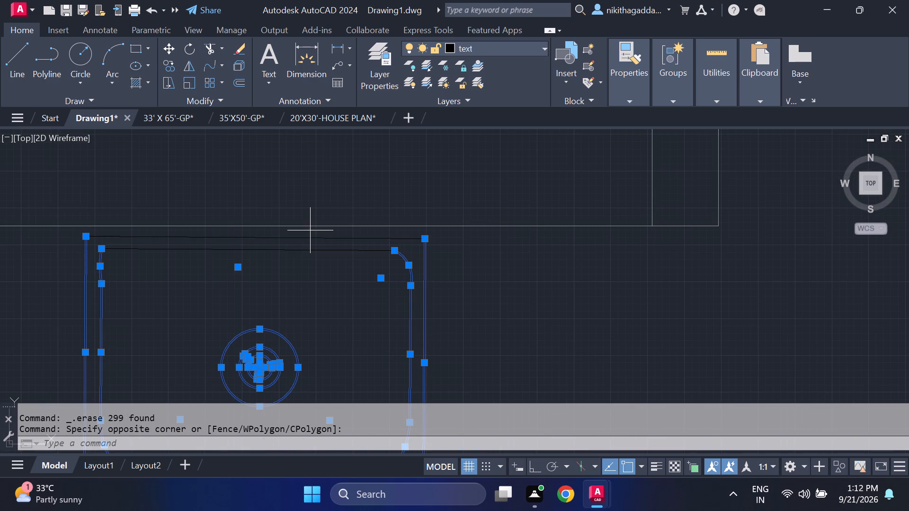
{"action": "left_click", "coordinate": [224, 279]}
{"action": "scroll", "coordinate": [331, 308], "scroll_direction": "down", "scroll_amount": 4}
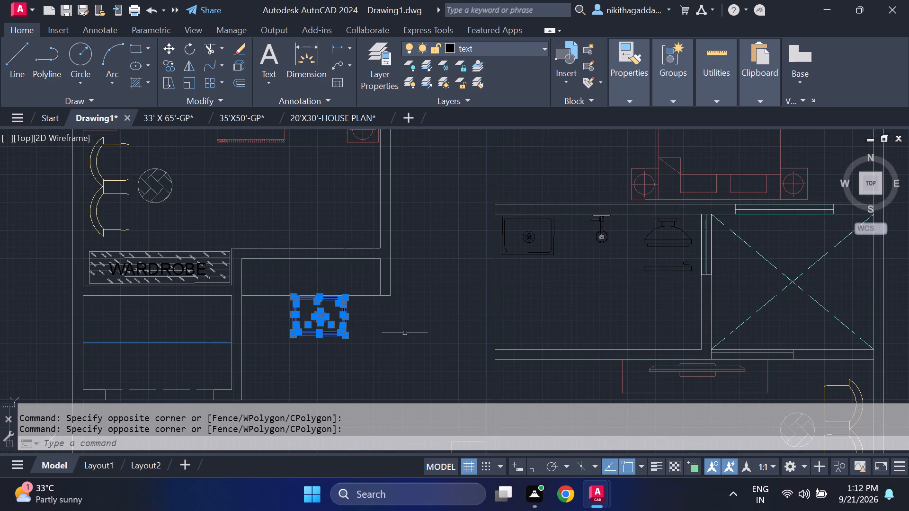
{"action": "type", "text": "scale"}
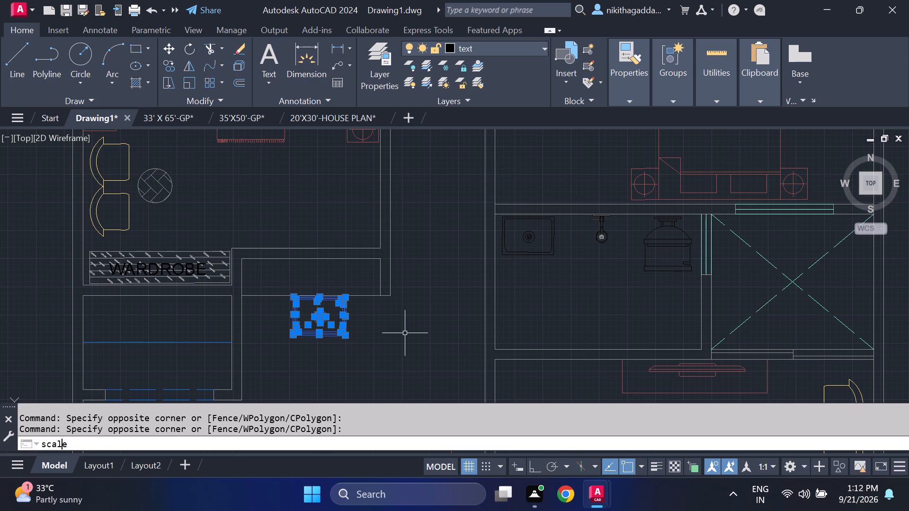
{"action": "key", "text": "Return"}
{"action": "scroll", "coordinate": [327, 314], "scroll_direction": "up", "scroll_amount": 2}
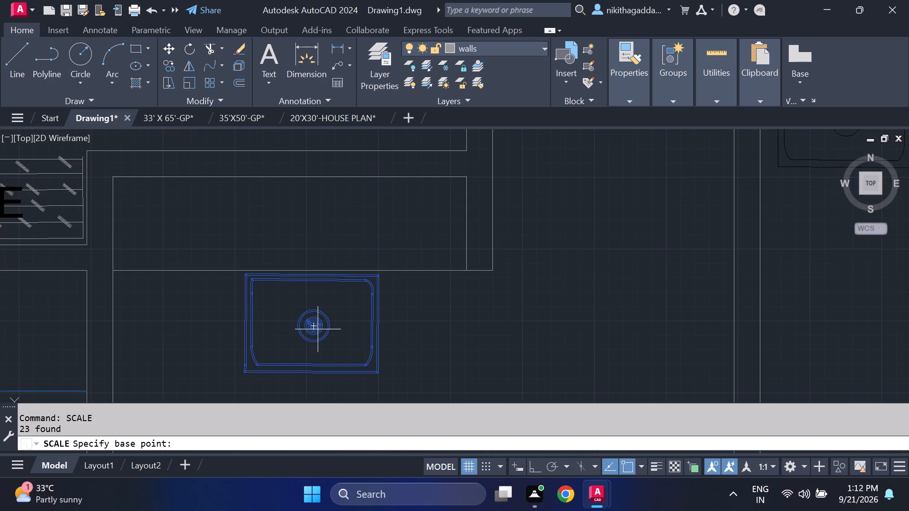
{"action": "left_click", "coordinate": [314, 324]}
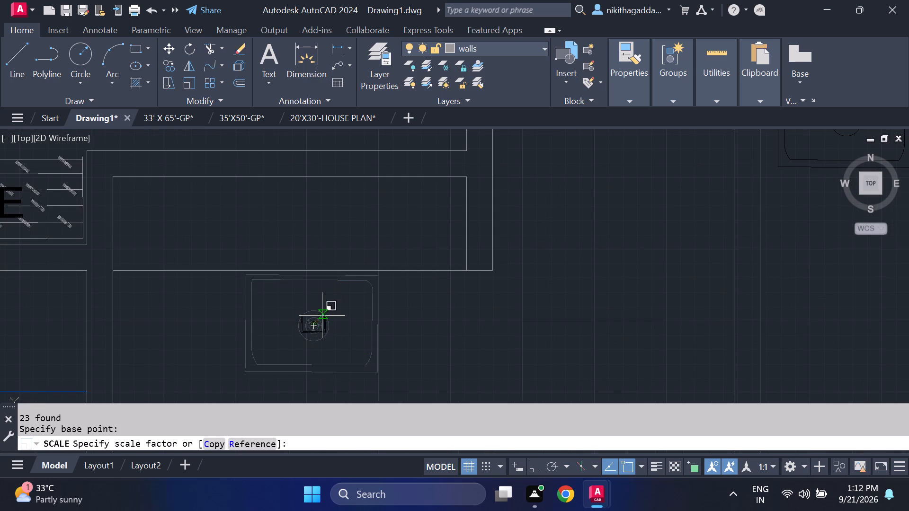
{"action": "left_click", "coordinate": [337, 290]}
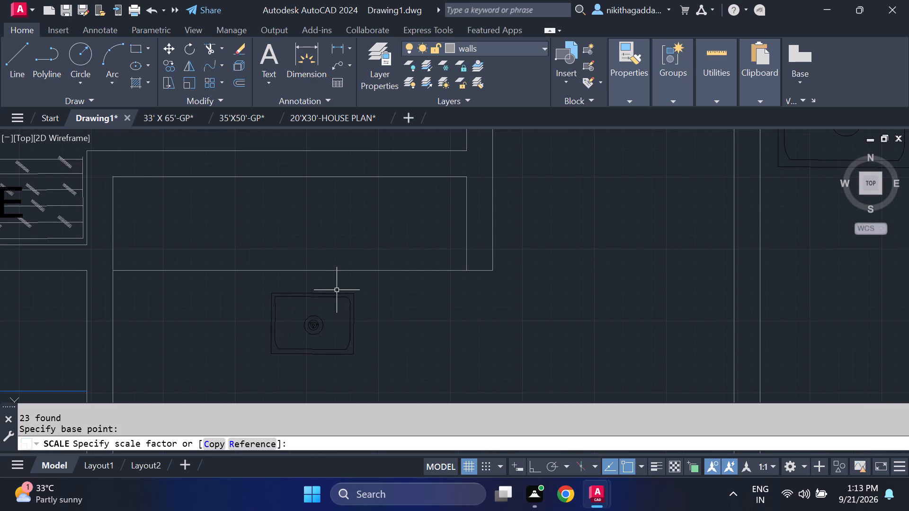
Move the reduced wash basin straight up into the rectangular niche beside the wardrobe, close to its upper wall line.
{"action": "left_click", "coordinate": [369, 284]}
{"action": "left_click", "coordinate": [248, 373]}
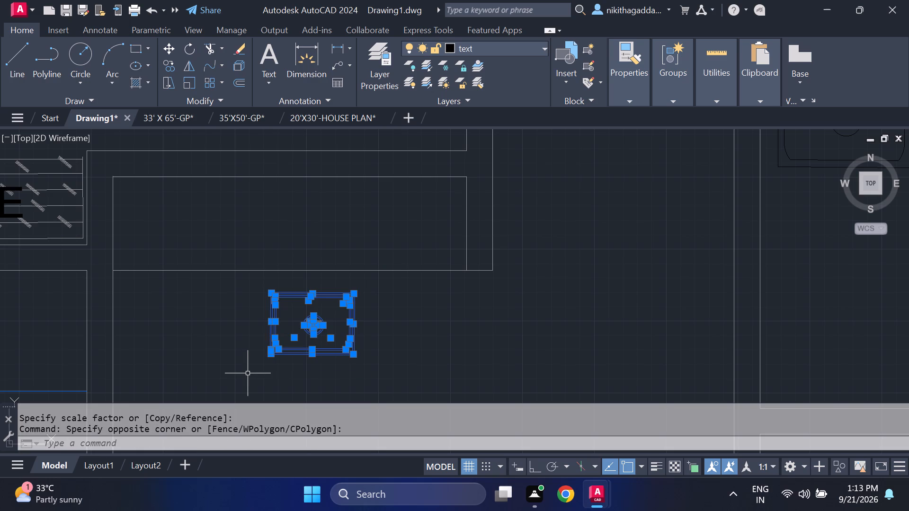
{"action": "key", "text": "m"}
{"action": "key", "text": "Return"}
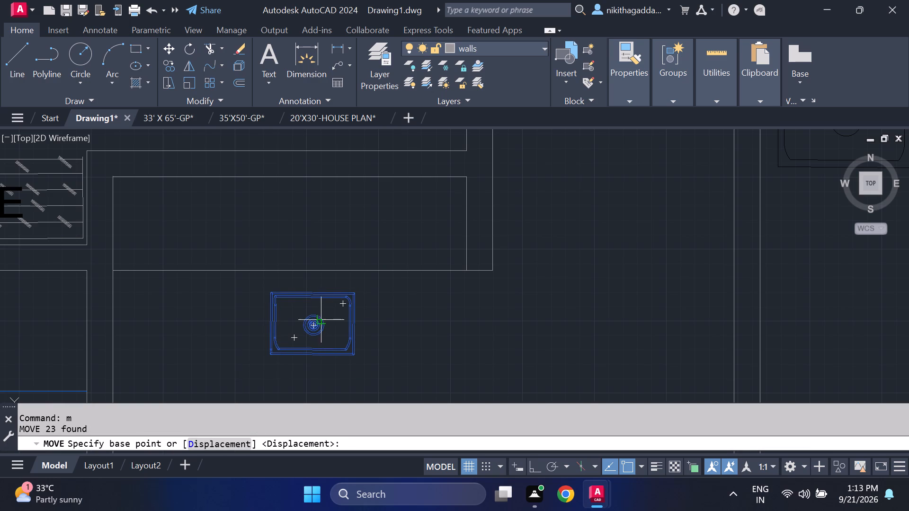
{"action": "left_click", "coordinate": [312, 325]}
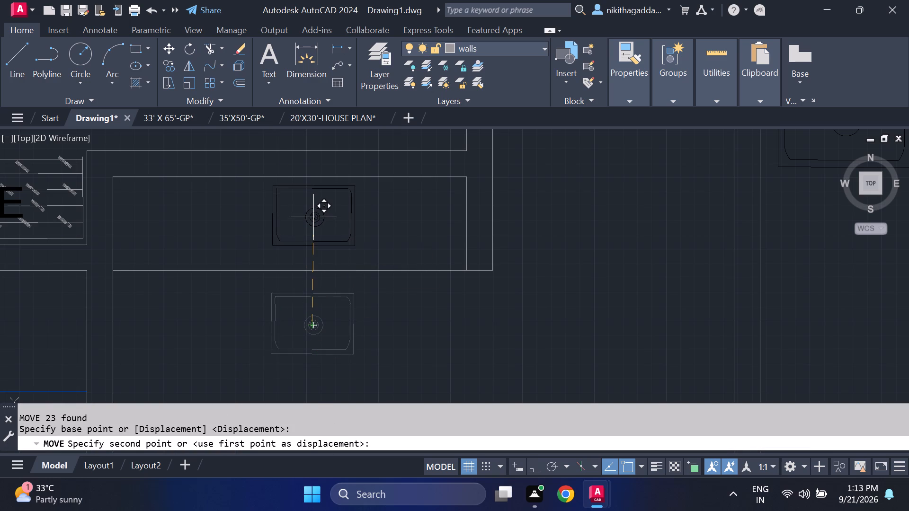
{"action": "scroll", "coordinate": [313, 217], "scroll_direction": "up", "scroll_amount": 2}
{"action": "middle_click_drag", "start_coordinate": [313, 218], "coordinate": [317, 271]}
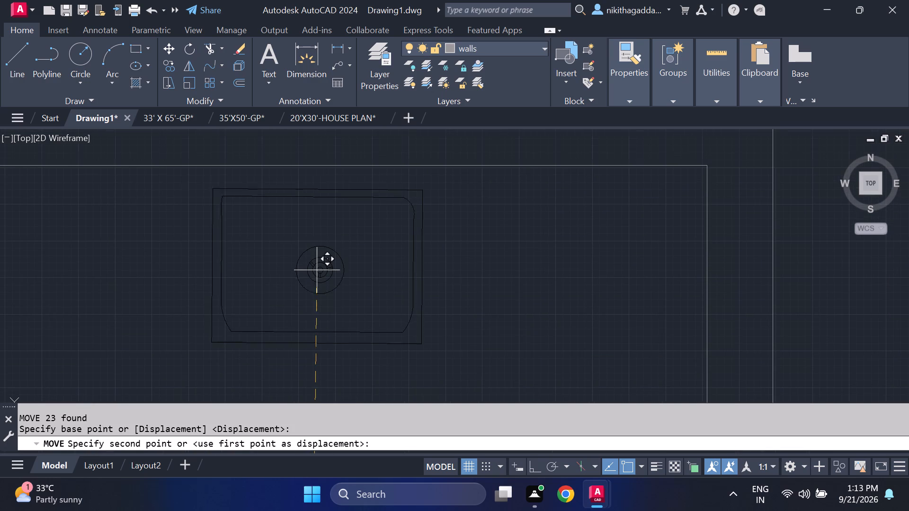
{"action": "left_click", "coordinate": [316, 251]}
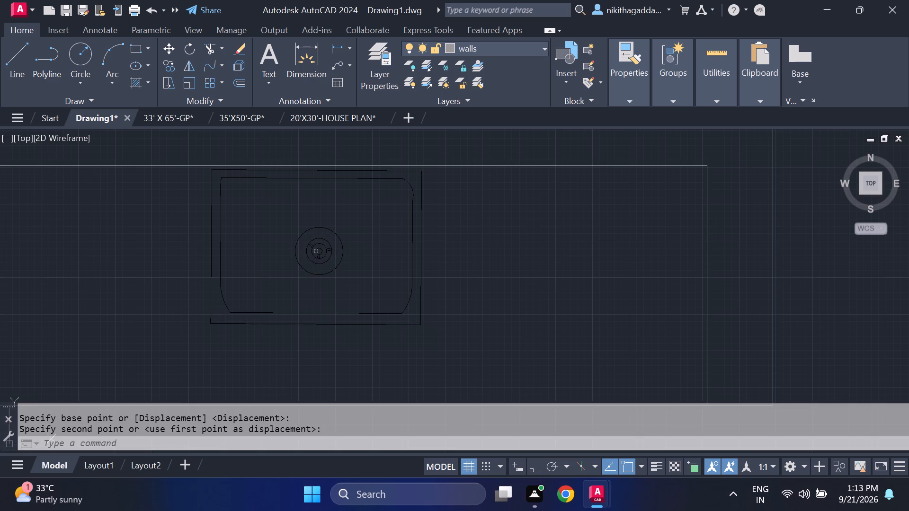
Examine the furnished floor plan from the bedrooms down through the dining, kitchen, utility, living and parking areas.
{"action": "scroll", "coordinate": [338, 251], "scroll_direction": "down", "scroll_amount": 5}
{"action": "scroll", "coordinate": [429, 288], "scroll_direction": "down", "scroll_amount": 2}
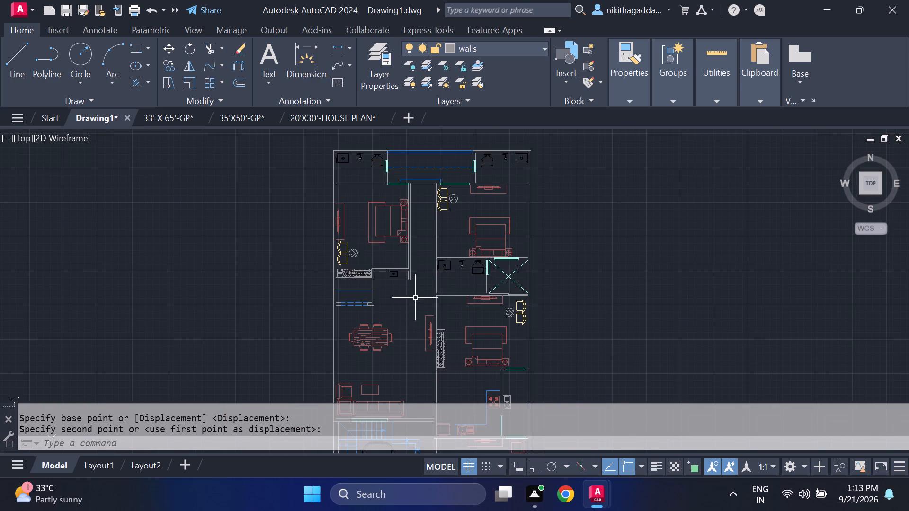
{"action": "scroll", "coordinate": [410, 278], "scroll_direction": "up", "scroll_amount": 3}
{"action": "scroll", "coordinate": [394, 294], "scroll_direction": "down", "scroll_amount": 3}
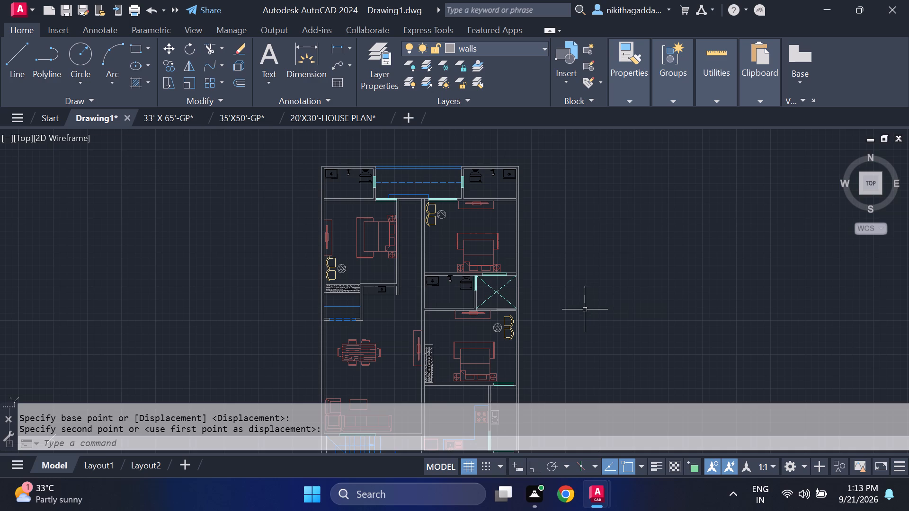
{"action": "scroll", "coordinate": [585, 312], "scroll_direction": "down", "scroll_amount": 1}
{"action": "scroll", "coordinate": [544, 364], "scroll_direction": "up", "scroll_amount": 2}
{"action": "middle_click_drag", "start_coordinate": [617, 350], "coordinate": [622, 330]}
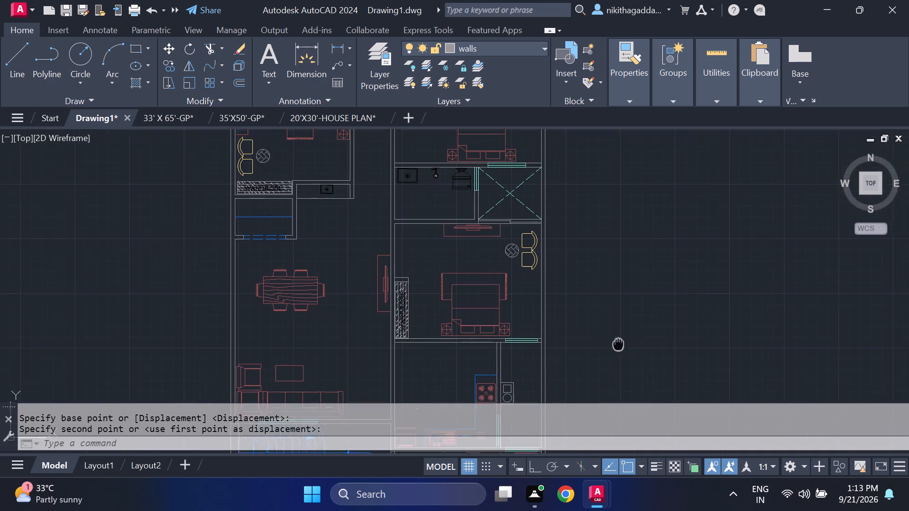
{"action": "middle_click_drag", "start_coordinate": [622, 330], "coordinate": [654, 249]}
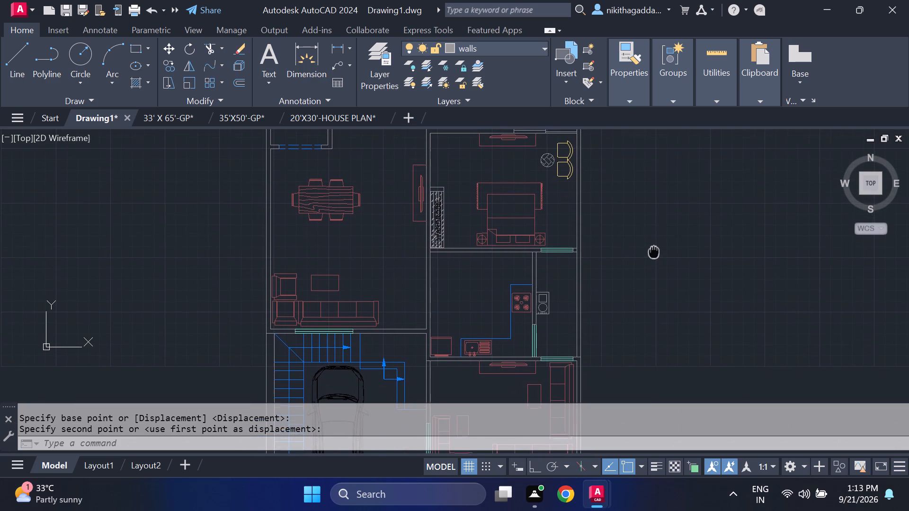
{"action": "middle_click_drag", "start_coordinate": [654, 249], "coordinate": [651, 221]}
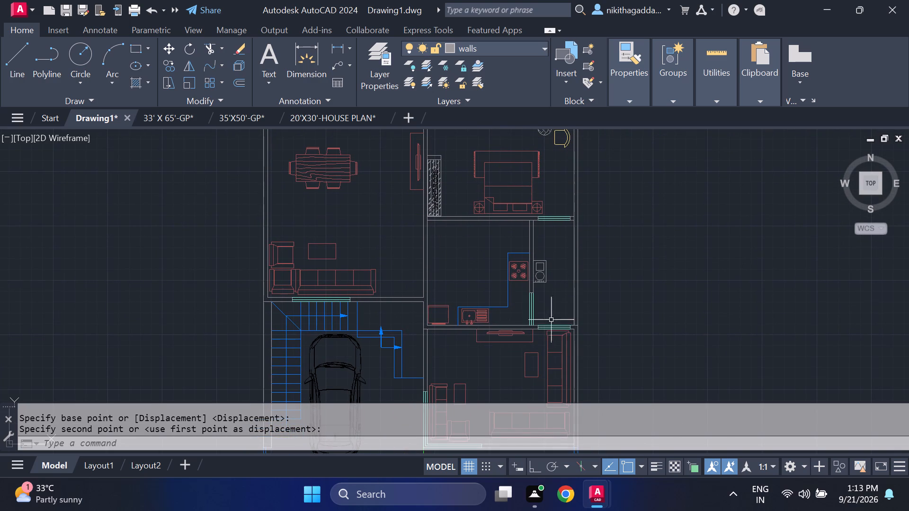
{"action": "middle_click_drag", "start_coordinate": [587, 301], "coordinate": [588, 285]}
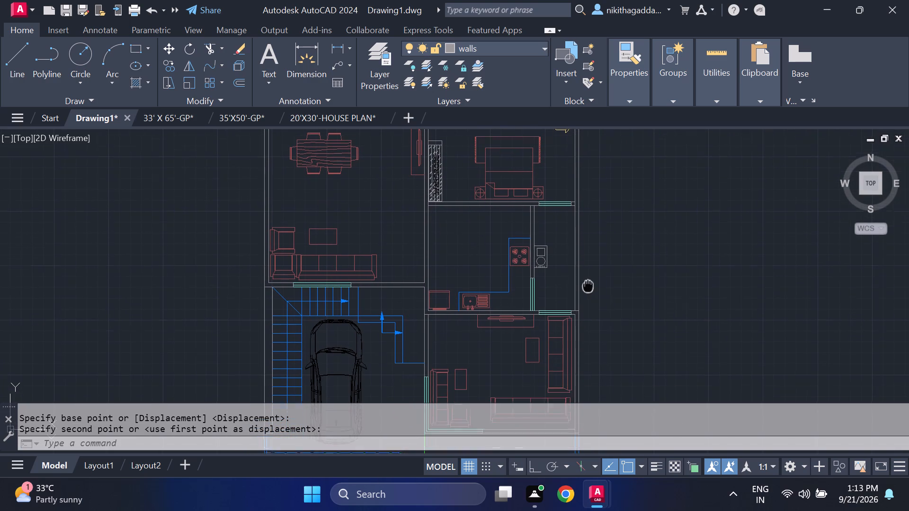
{"action": "middle_click_drag", "start_coordinate": [588, 285], "coordinate": [591, 247]}
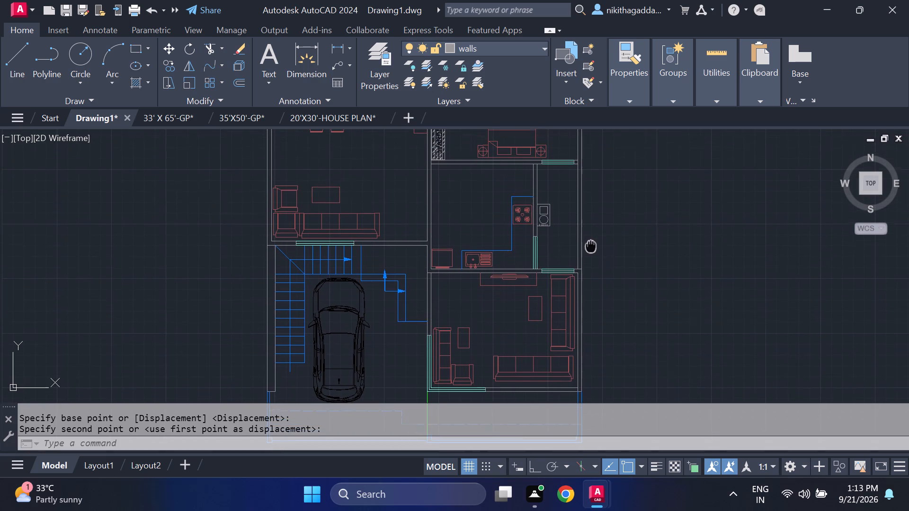
{"action": "middle_click_drag", "start_coordinate": [591, 247], "coordinate": [591, 255]}
{"action": "middle_click_drag", "start_coordinate": [580, 269], "coordinate": [577, 305]}
{"action": "scroll", "coordinate": [577, 290], "scroll_direction": "up", "scroll_amount": 1}
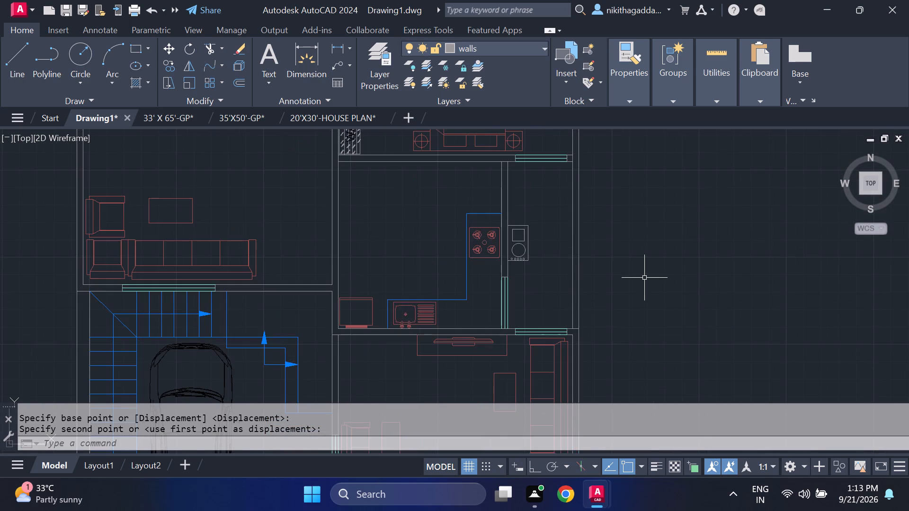
Set the current drawing colour to index colour 150.
{"action": "type", "text": "color"}
{"action": "key", "text": "Return"}
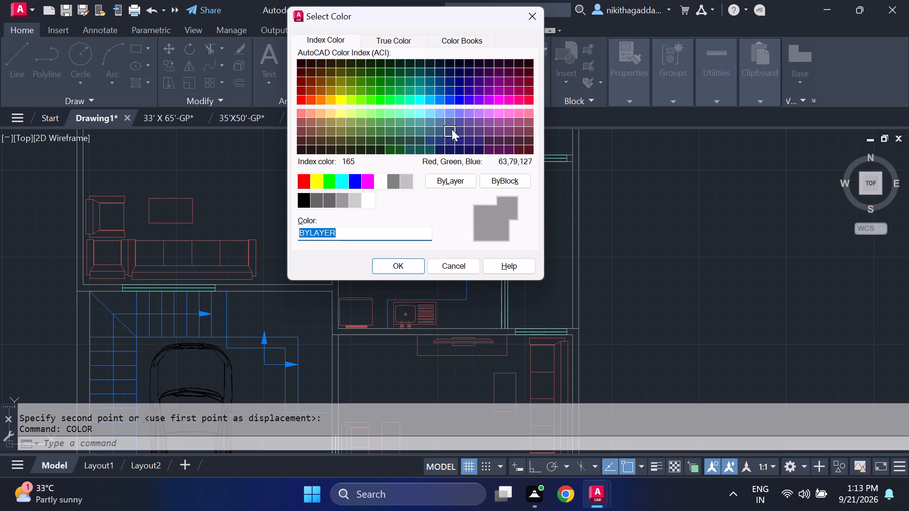
{"action": "left_click", "coordinate": [437, 101]}
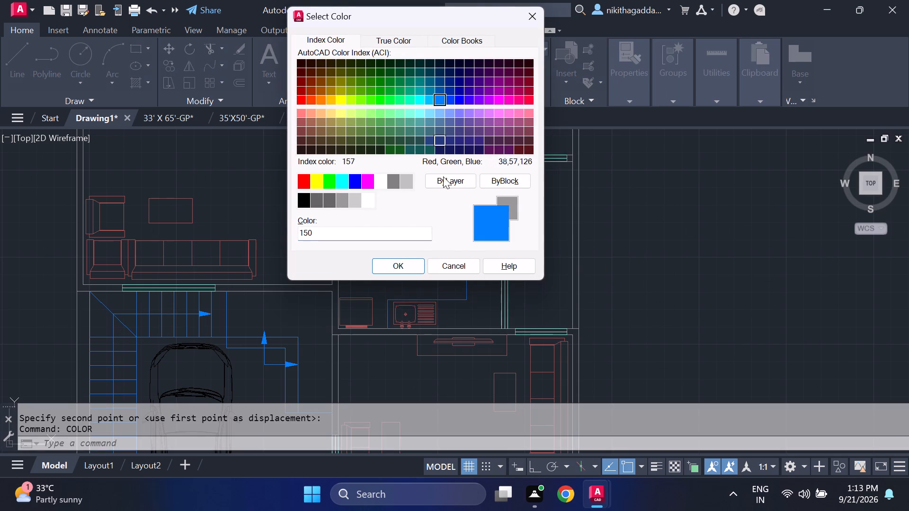
{"action": "left_click", "coordinate": [395, 264]}
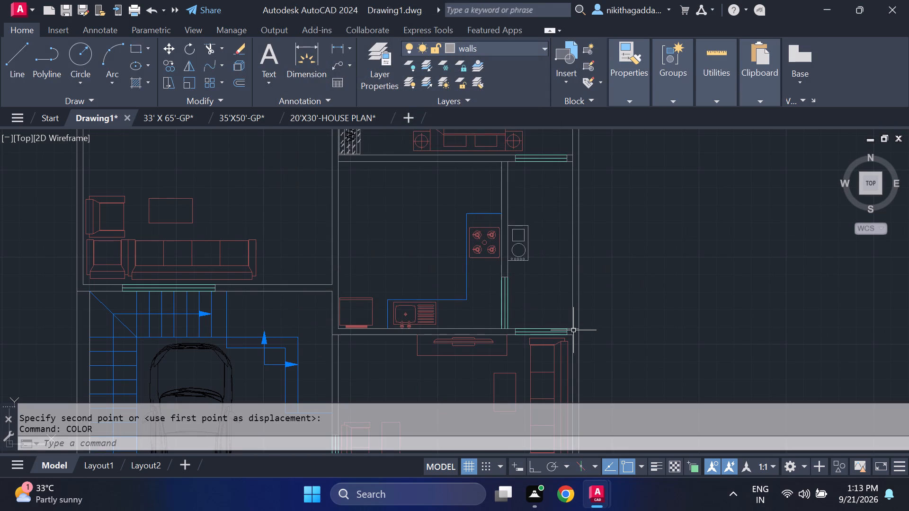
Draw a line along the inner face of the utility area's outer wall, between its two cross walls.
{"action": "key", "text": "l"}
{"action": "key", "text": "Return"}
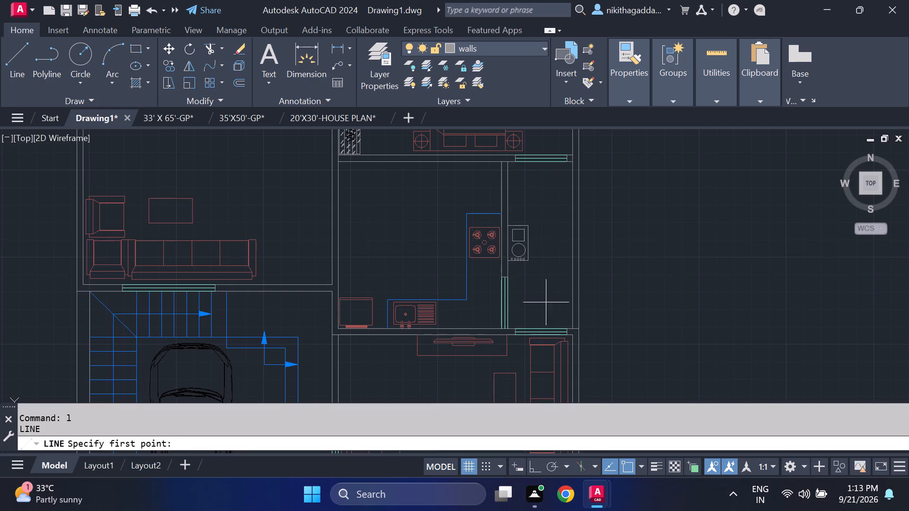
{"action": "left_click", "coordinate": [572, 329]}
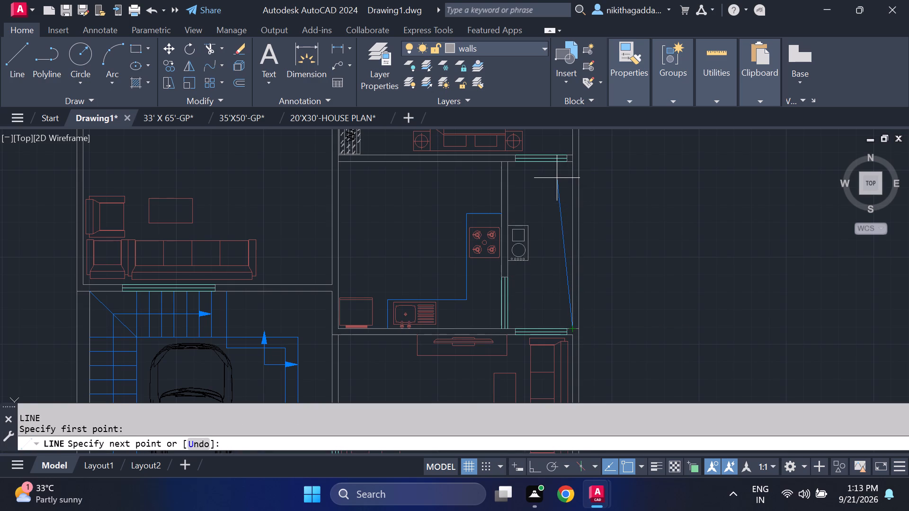
{"action": "scroll", "coordinate": [556, 179], "scroll_direction": "up", "scroll_amount": 1}
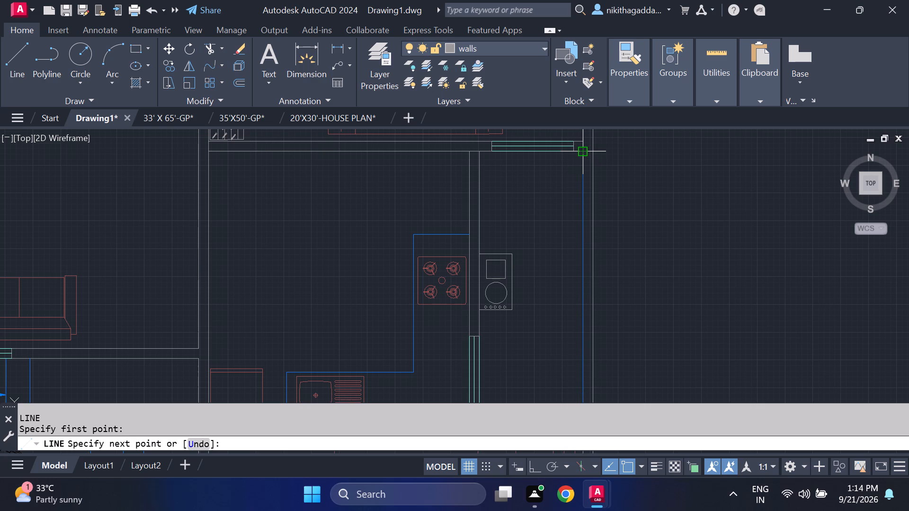
{"action": "left_click", "coordinate": [583, 155]}
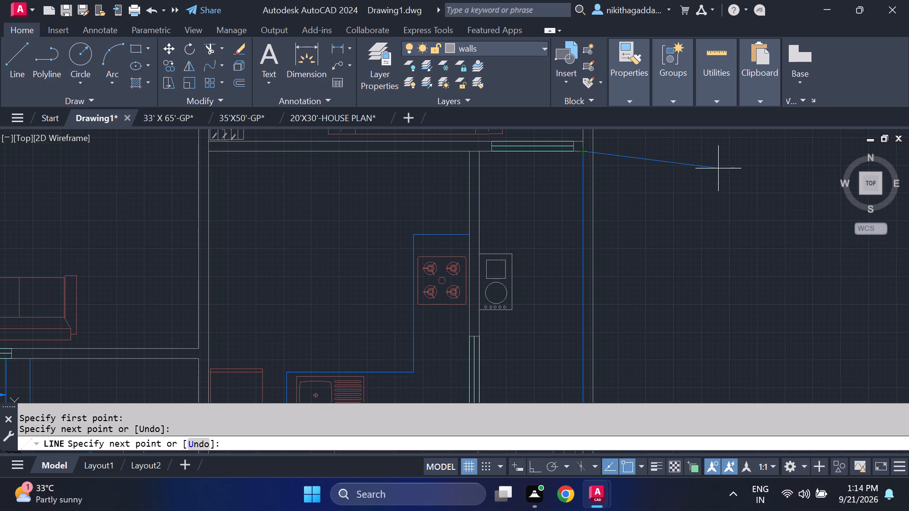
{"action": "key", "text": "Escape"}
Draw a vertical line with Ortho on along the outer face of the utility's outer wall, up to the bedroom cross wall's lower line.
{"action": "key", "text": "l"}
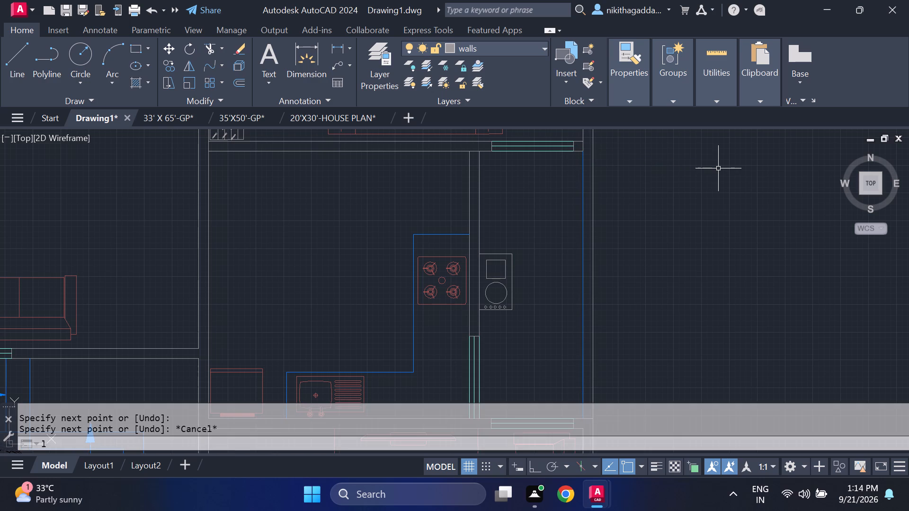
{"action": "key", "text": "Return"}
{"action": "scroll", "coordinate": [769, 237], "scroll_direction": "down", "scroll_amount": 2}
{"action": "scroll", "coordinate": [733, 295], "scroll_direction": "up", "scroll_amount": 2}
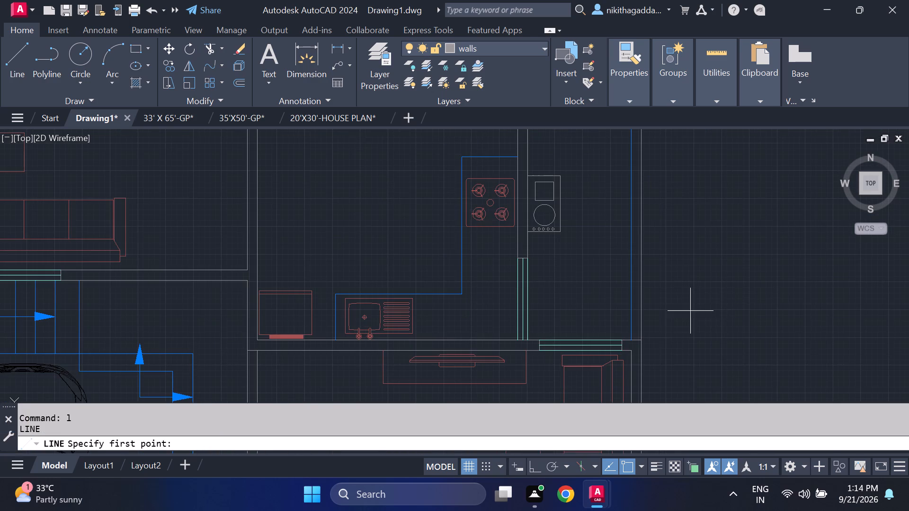
{"action": "left_click", "coordinate": [646, 338]}
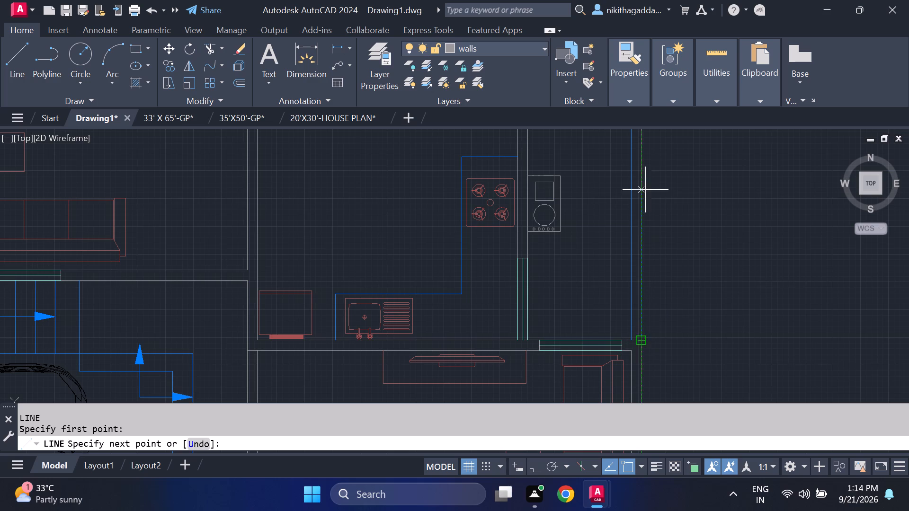
{"action": "middle_click_drag", "start_coordinate": [652, 186], "coordinate": [654, 262]}
{"action": "middle_click_drag", "start_coordinate": [647, 224], "coordinate": [648, 284]}
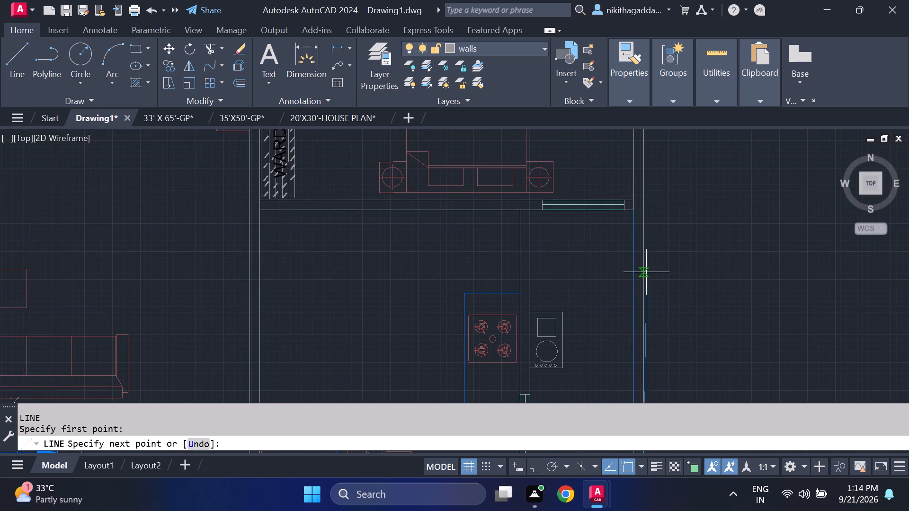
{"action": "scroll", "coordinate": [639, 208], "scroll_direction": "up", "scroll_amount": 2}
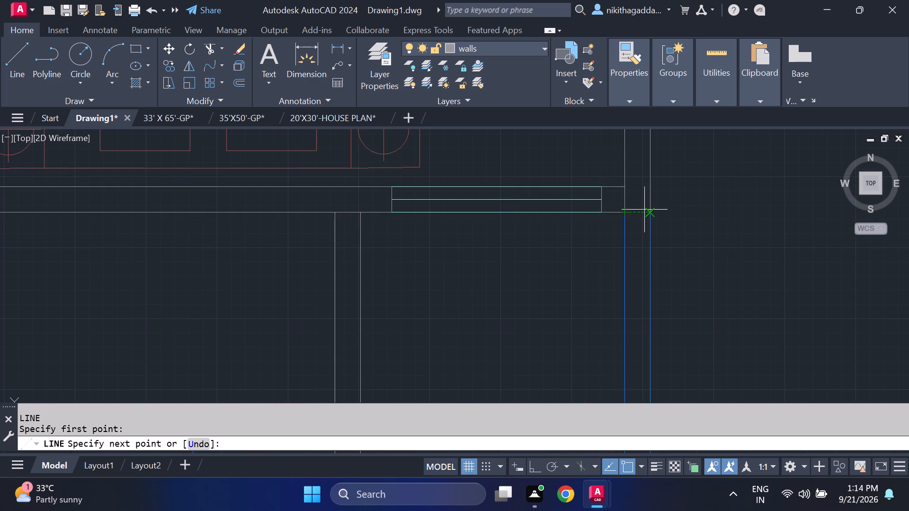
{"action": "key", "text": "F8"}
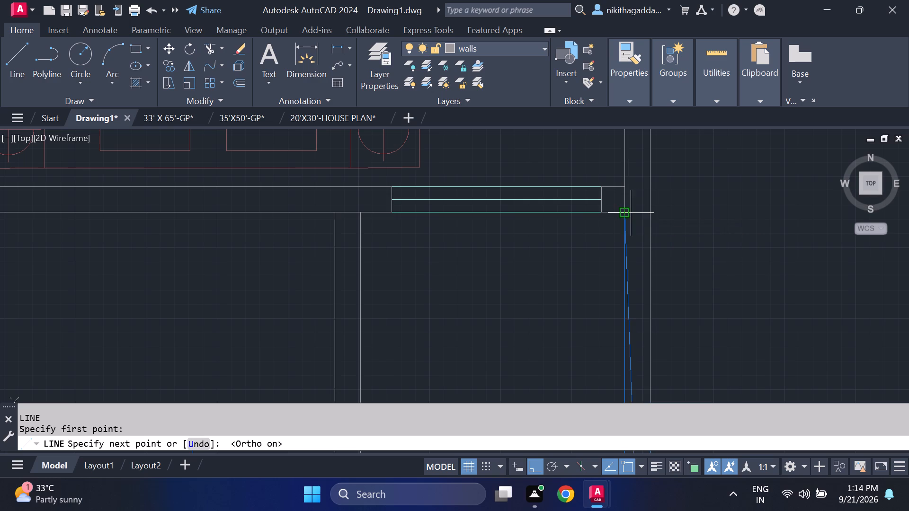
{"action": "left_click", "coordinate": [650, 213]}
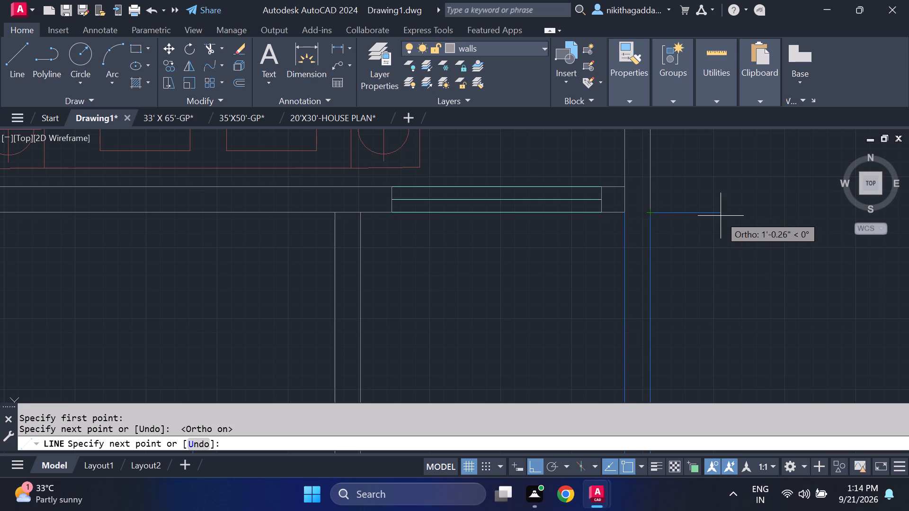
{"action": "key", "text": "Escape"}
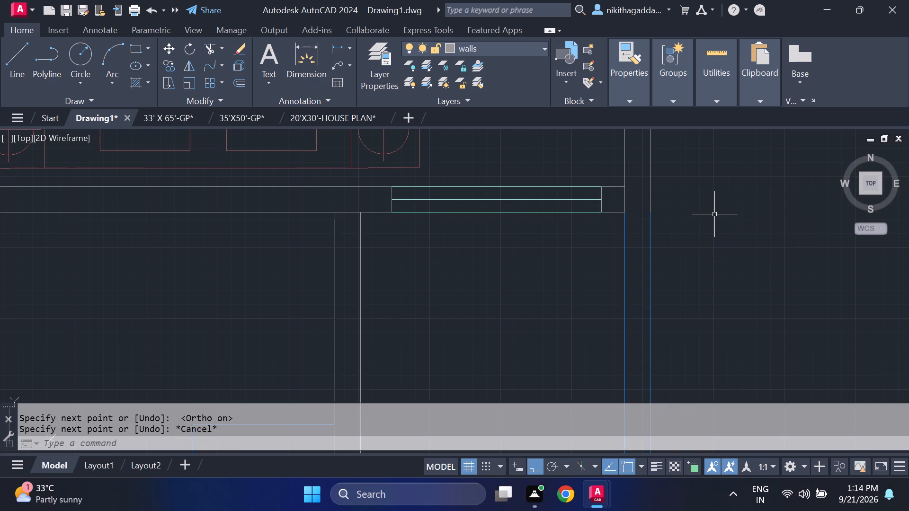
Extend the lower line of the wall between bedroom and utility to the outer wall face.
{"action": "type", "text": "ex"}
{"action": "key", "text": "Return"}
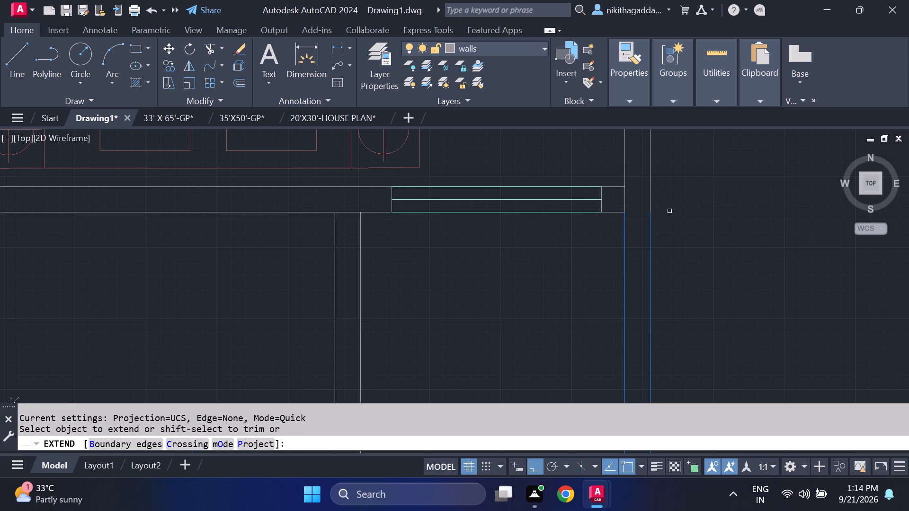
{"action": "left_click", "coordinate": [616, 211]}
{"action": "scroll", "coordinate": [704, 224], "scroll_direction": "down", "scroll_amount": 3}
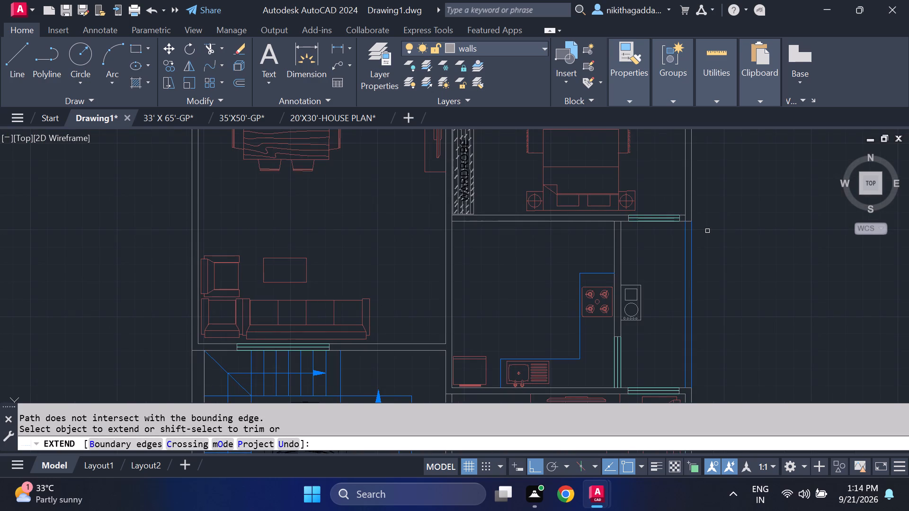
{"action": "scroll", "coordinate": [698, 222], "scroll_direction": "up", "scroll_amount": 3}
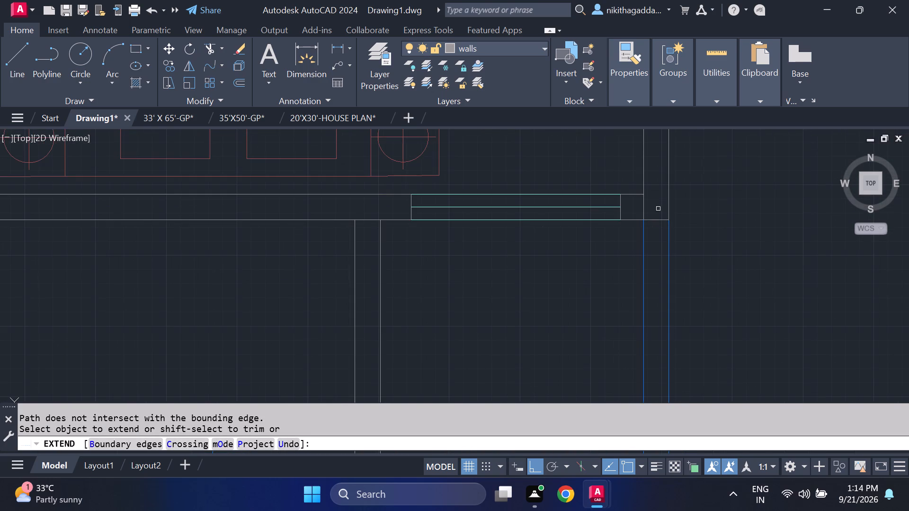
{"action": "left_click", "coordinate": [643, 205]}
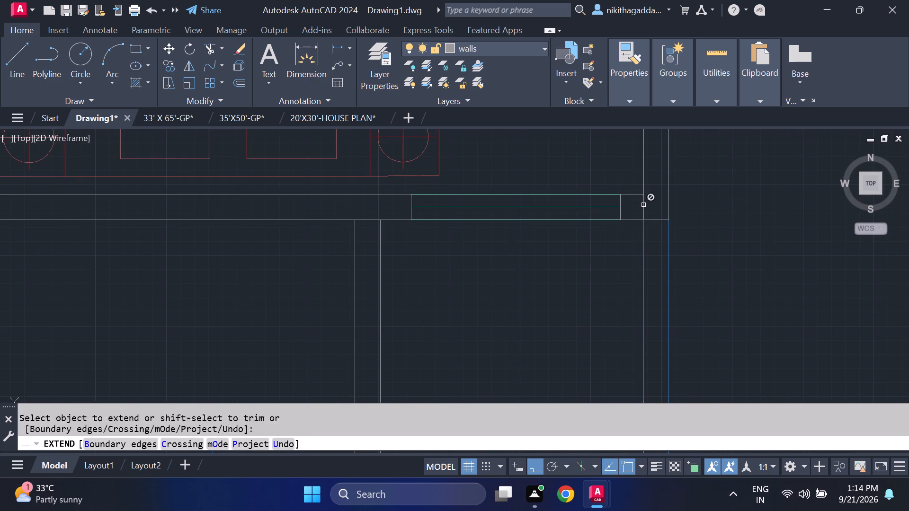
{"action": "key", "text": "Escape"}
Trim the outer wall's inner line where it crosses the thickness of the bedroom–utility cross wall.
{"action": "type", "text": "tr"}
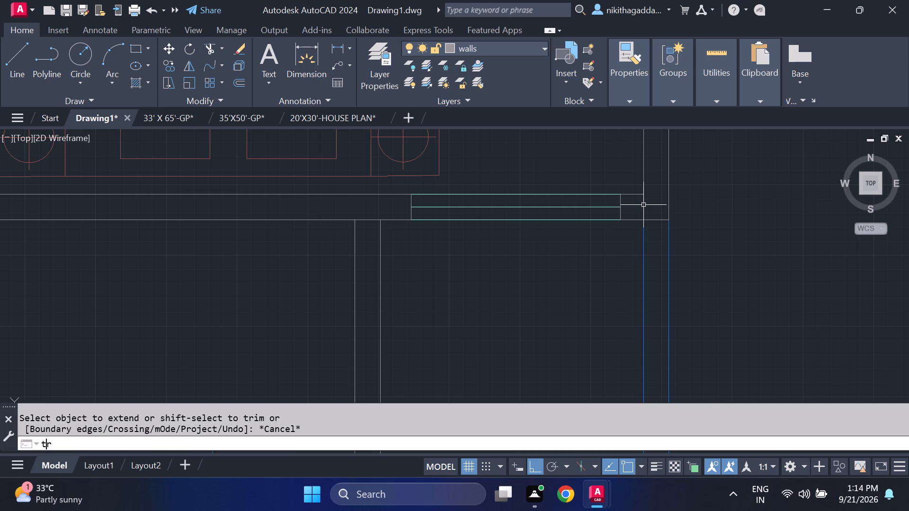
{"action": "key", "text": "Return"}
{"action": "left_click", "coordinate": [643, 205]}
{"action": "scroll", "coordinate": [770, 255], "scroll_direction": "down", "scroll_amount": 1}
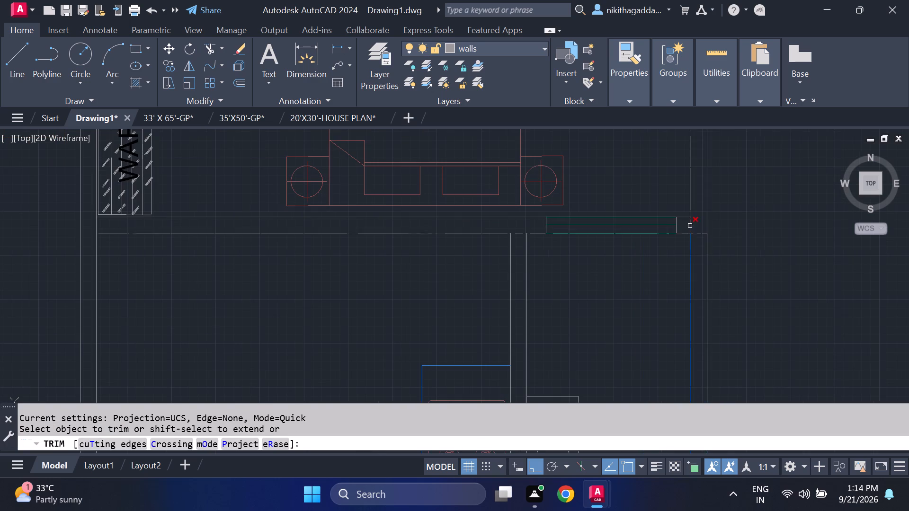
{"action": "left_click", "coordinate": [690, 228]}
{"action": "scroll", "coordinate": [749, 247], "scroll_direction": "down", "scroll_amount": 2}
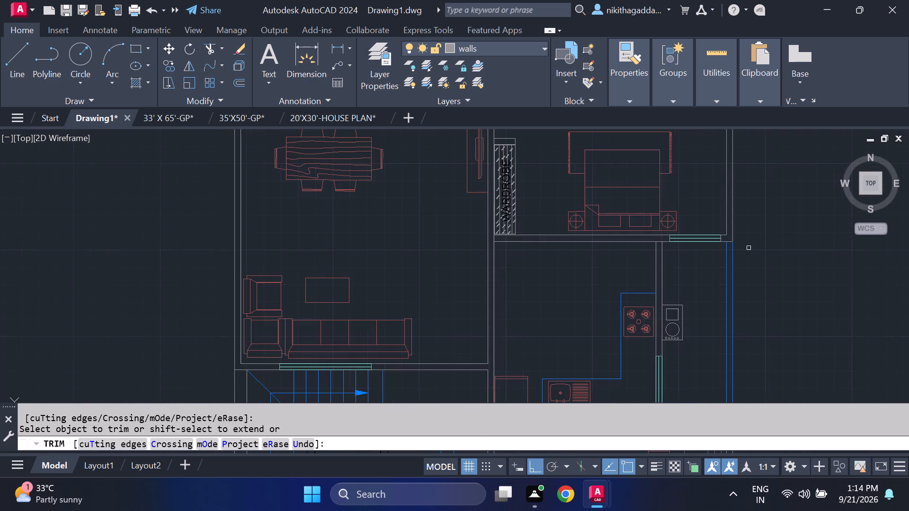
{"action": "middle_click_drag", "start_coordinate": [753, 267], "coordinate": [699, 203]}
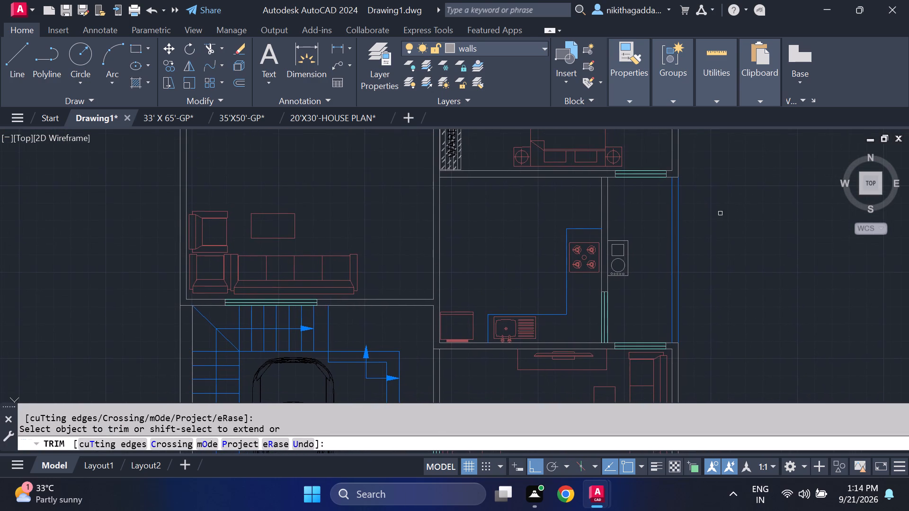
{"action": "middle_click_drag", "start_coordinate": [740, 308], "coordinate": [739, 174]}
{"action": "scroll", "coordinate": [752, 233], "scroll_direction": "down", "scroll_amount": 3}
{"action": "scroll", "coordinate": [752, 276], "scroll_direction": "up", "scroll_amount": 2}
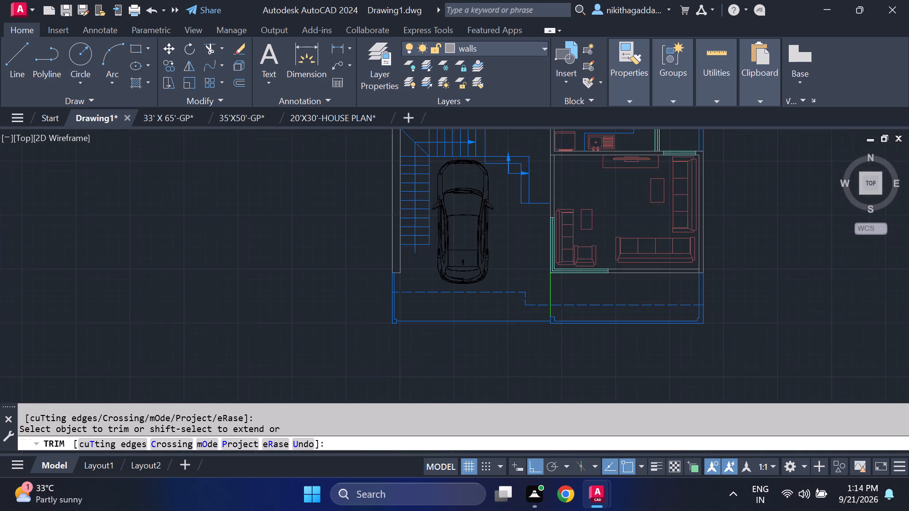
{"action": "scroll", "coordinate": [755, 274], "scroll_direction": "down", "scroll_amount": 2}
{"action": "middle_click_drag", "start_coordinate": [755, 273], "coordinate": [755, 327]}
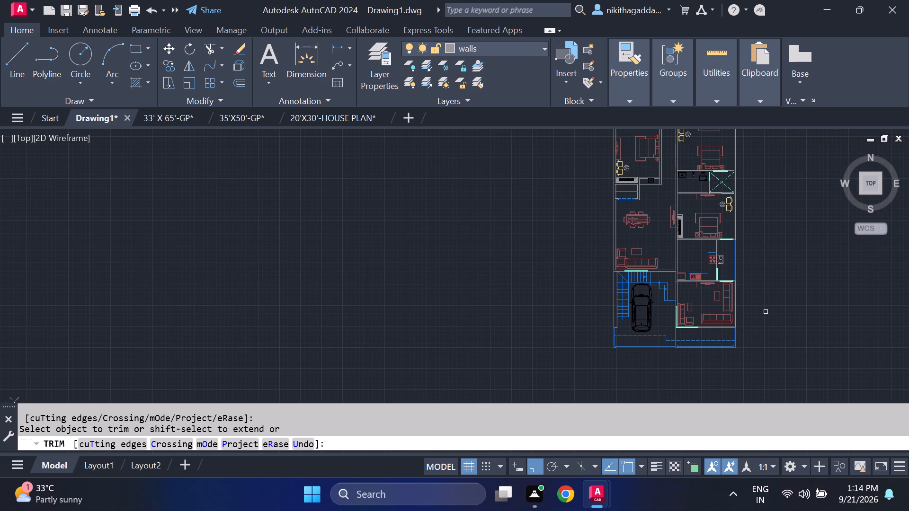
{"action": "key", "text": "Escape"}
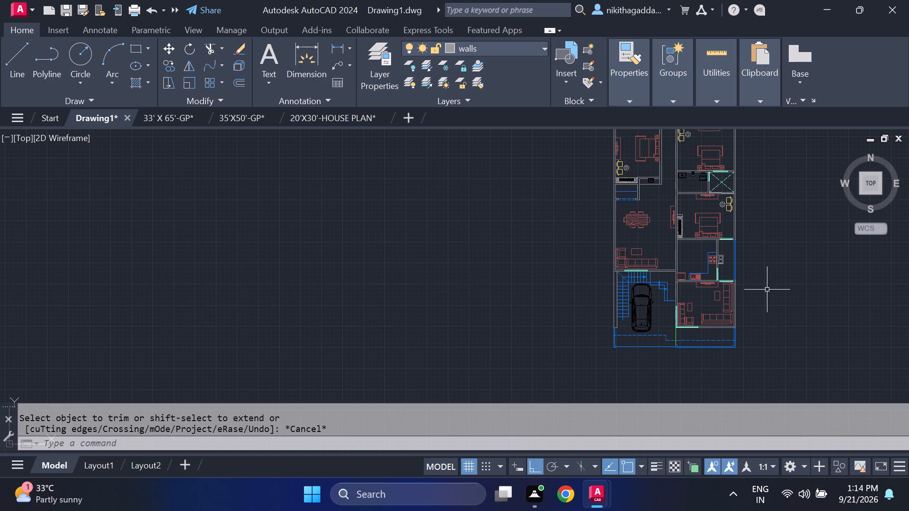
Add a single-line text label W.M beside the washing machine in the utility area, about 6.7 inches high with 0 rotation.
{"action": "scroll", "coordinate": [764, 283], "scroll_direction": "up", "scroll_amount": 2}
{"action": "scroll", "coordinate": [668, 232], "scroll_direction": "up", "scroll_amount": 4}
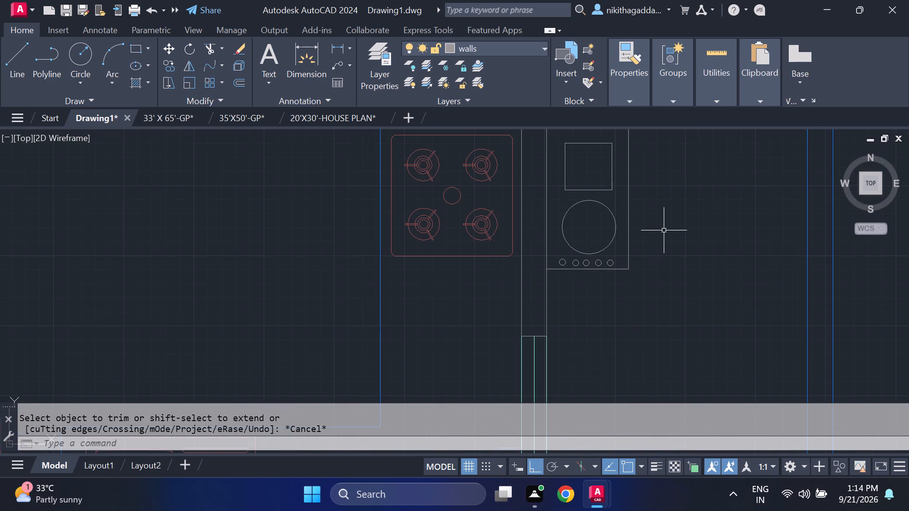
{"action": "type", "text": "dt"}
{"action": "key", "text": "Return"}
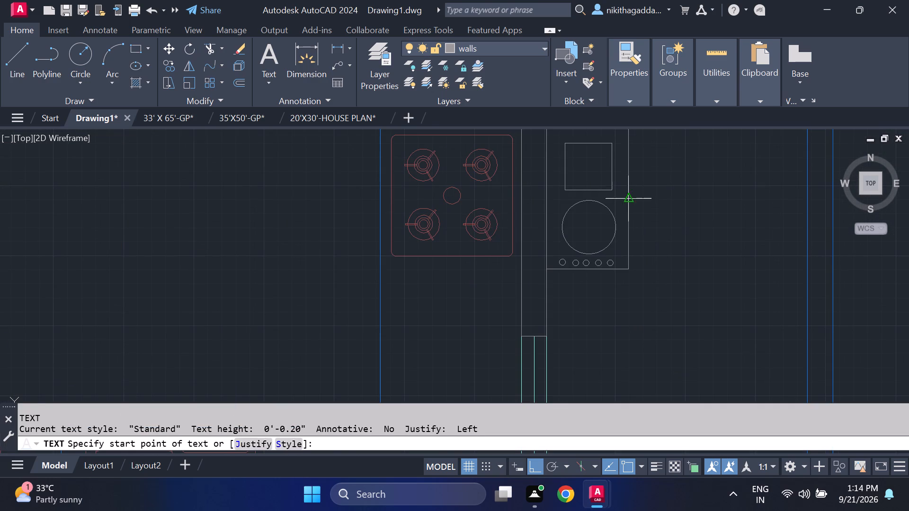
{"action": "left_click", "coordinate": [649, 224]}
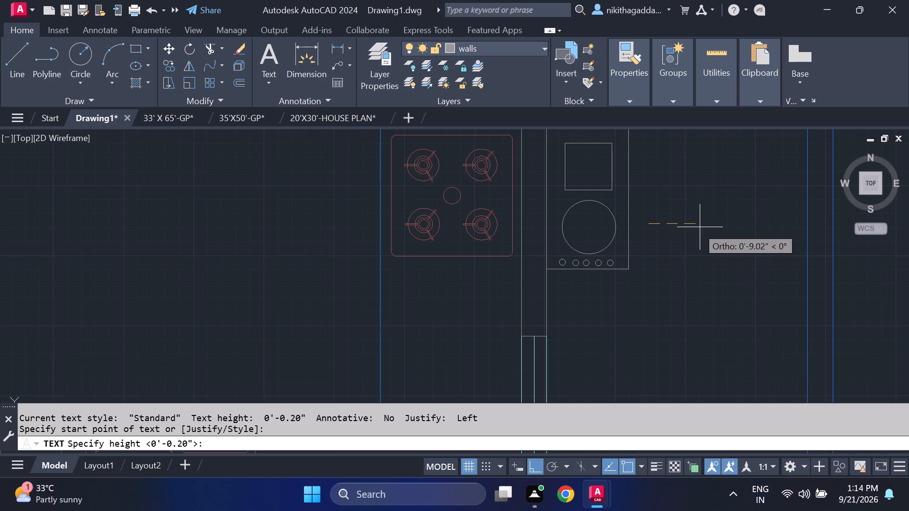
{"action": "left_click", "coordinate": [687, 227]}
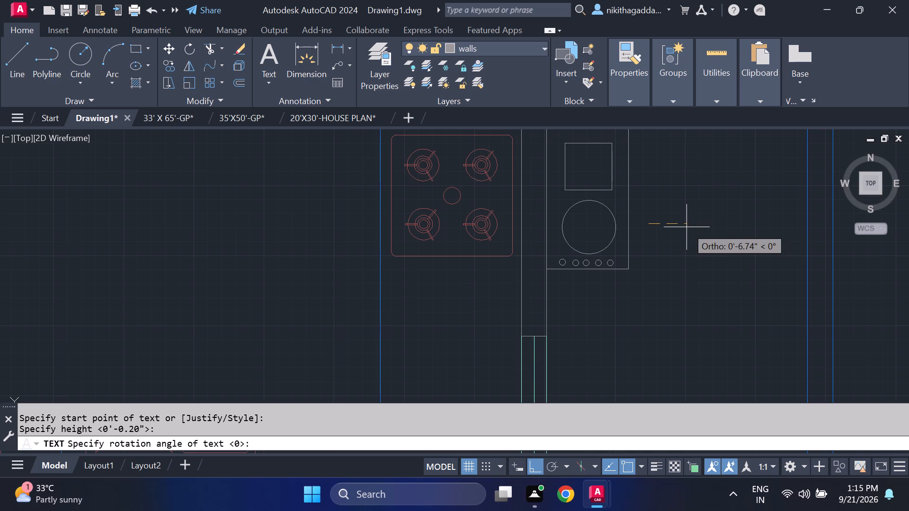
{"action": "key", "text": "0"}
{"action": "key", "text": "Return"}
{"action": "key", "text": "w"}
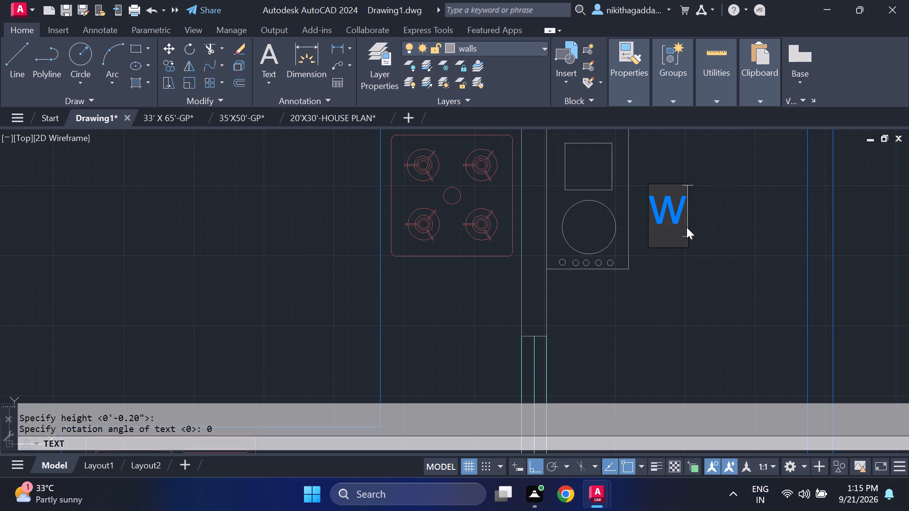
{"action": "type", "text": ".m"}
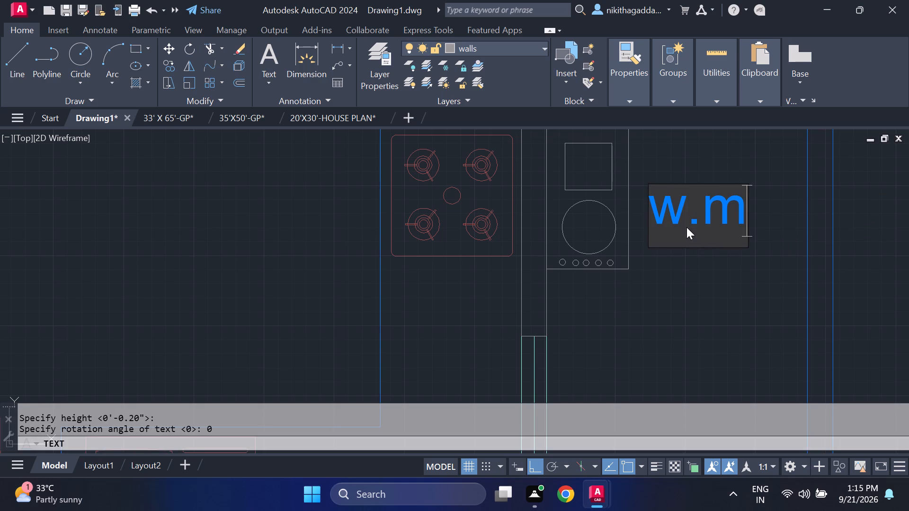
{"action": "key", "text": "BackSpace"}
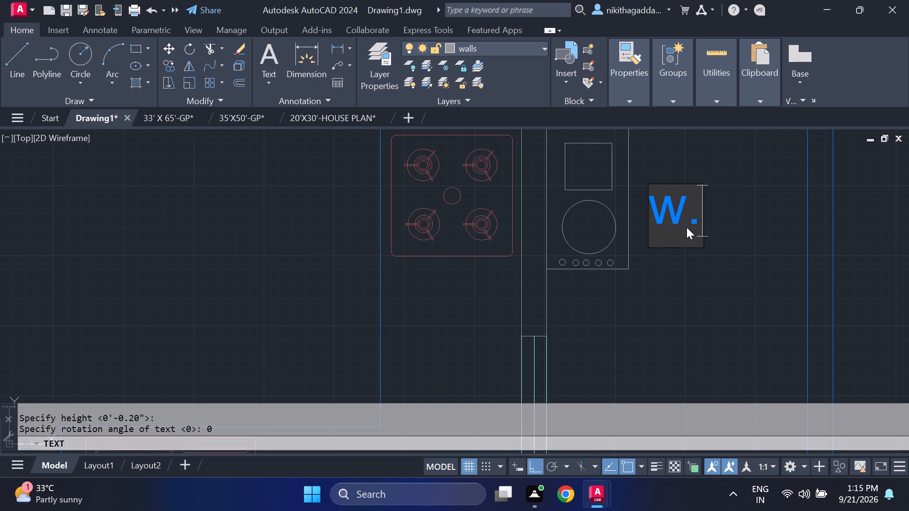
{"action": "key", "text": "m"}
{"action": "key", "text": "BackSpace"}
{"action": "key", "text": "BackSpace"}
{"action": "key", "text": "BackSpace"}
{"action": "key", "text": "w"}
{"action": "key", "text": "period"}
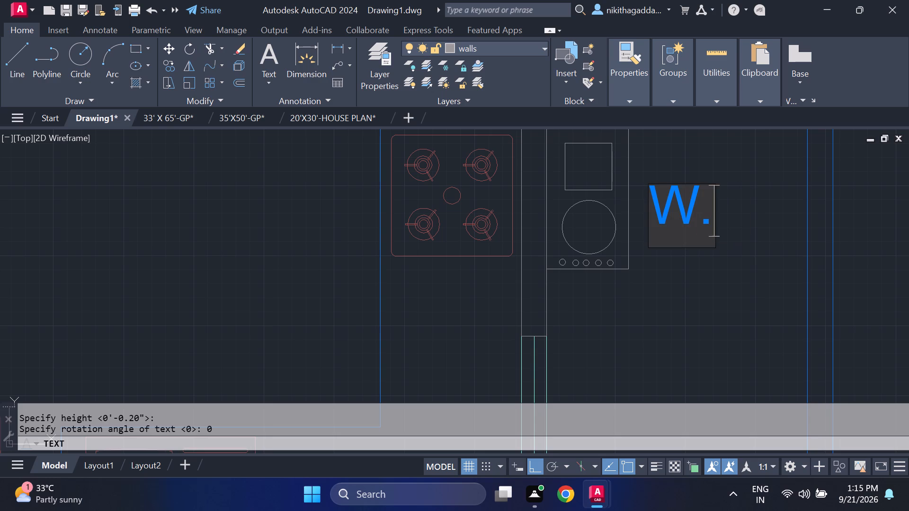
{"action": "key", "text": "m"}
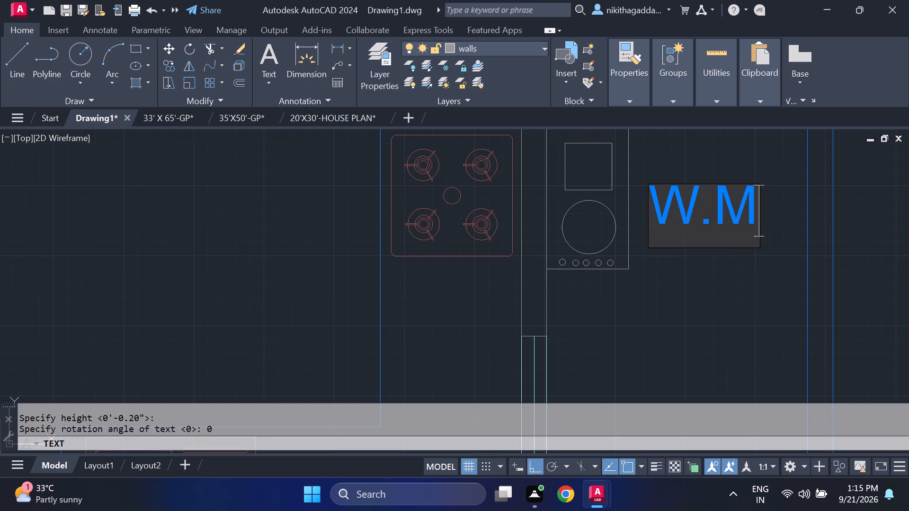
{"action": "key", "text": "Return"}
{"action": "key", "text": "Return"}
Rotate the W.M label 90 degrees so it reads vertically upward beside the washing machine.
{"action": "scroll", "coordinate": [631, 196], "scroll_direction": "down", "scroll_amount": 3}
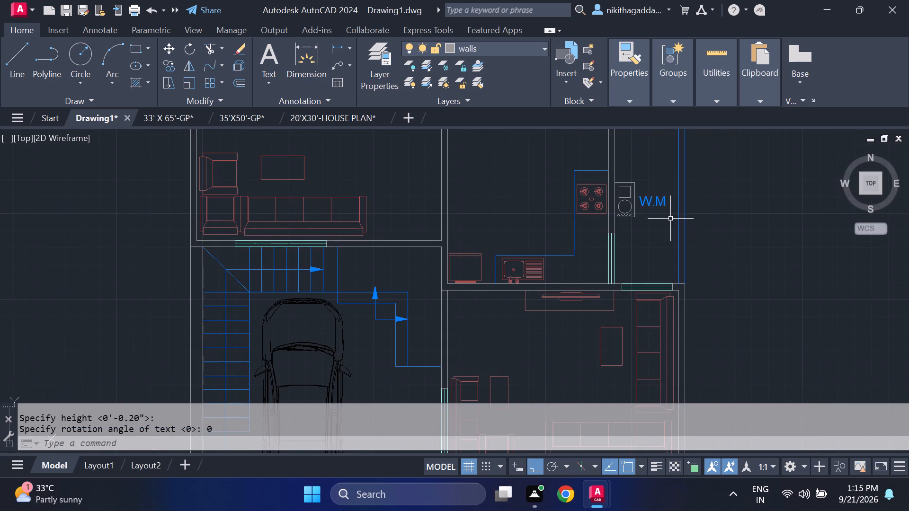
{"action": "scroll", "coordinate": [665, 209], "scroll_direction": "up", "scroll_amount": 2}
{"action": "left_click", "coordinate": [659, 163]}
{"action": "left_click", "coordinate": [606, 233]}
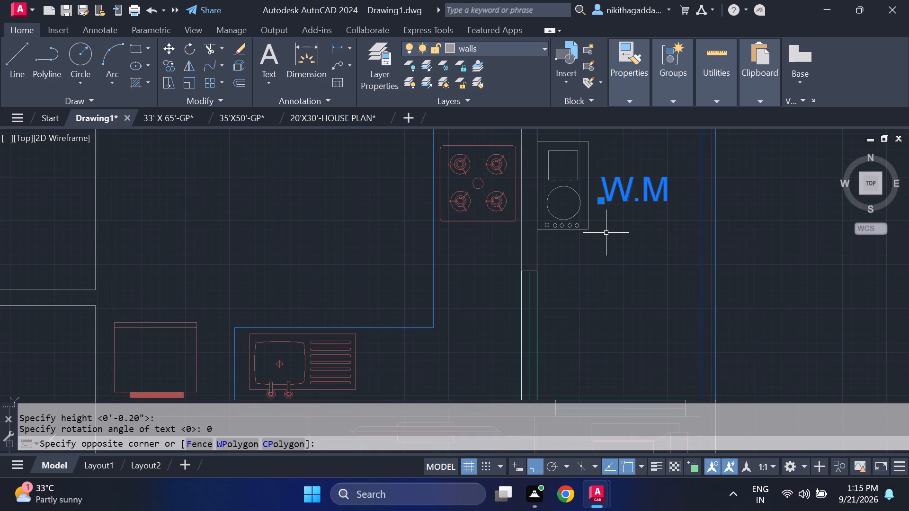
{"action": "type", "text": "RO"}
{"action": "key", "text": "Return"}
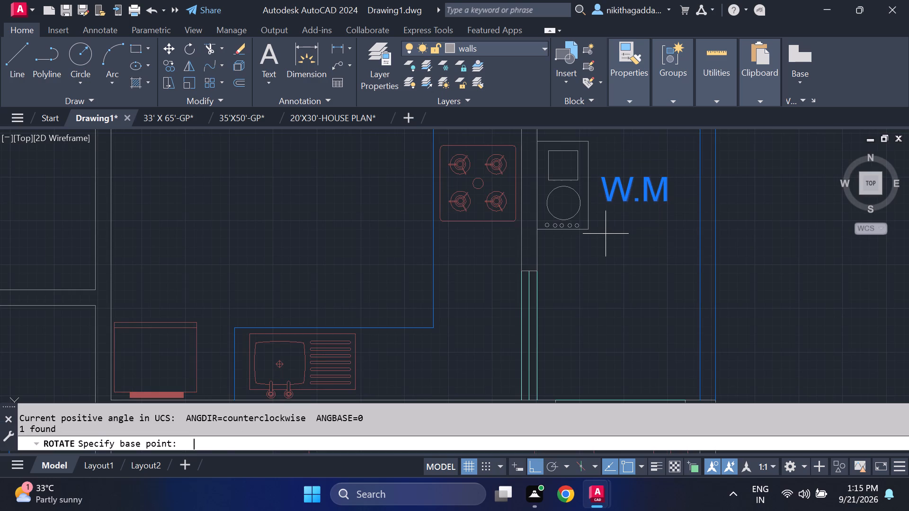
{"action": "left_click", "coordinate": [610, 198]}
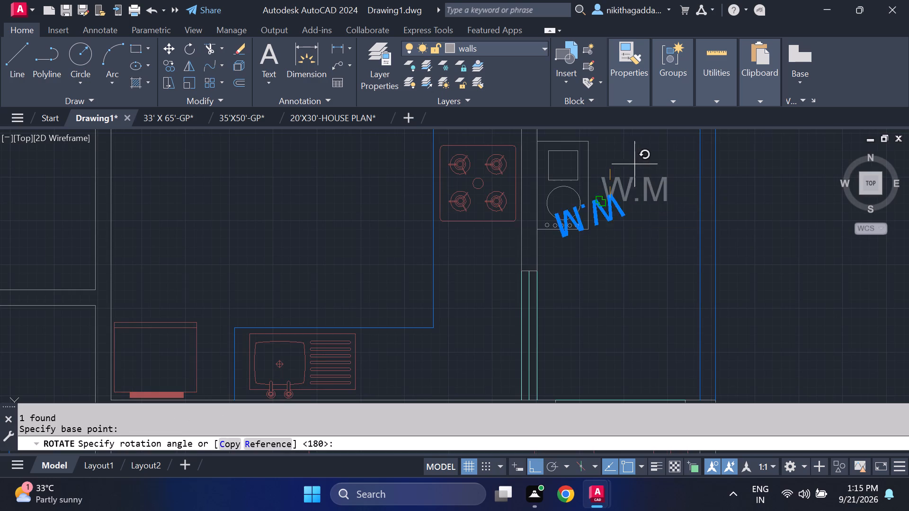
{"action": "left_click", "coordinate": [615, 156]}
Move the W.M label with Ortho off slightly away from the washing machine's edge, roughly centring it along the machine's length.
{"action": "middle_click_drag", "start_coordinate": [623, 205], "coordinate": [623, 258]}
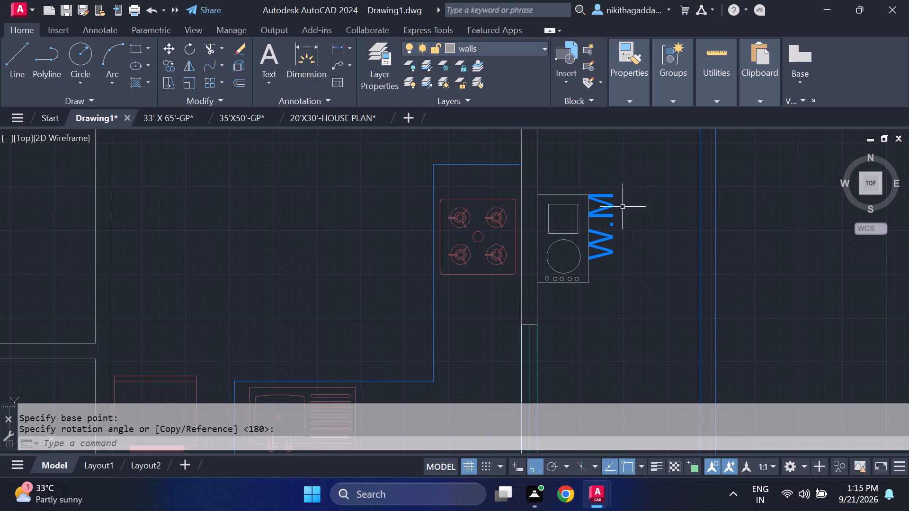
{"action": "left_click_drag", "start_coordinate": [621, 182], "coordinate": [620, 188]}
{"action": "left_click", "coordinate": [594, 268]}
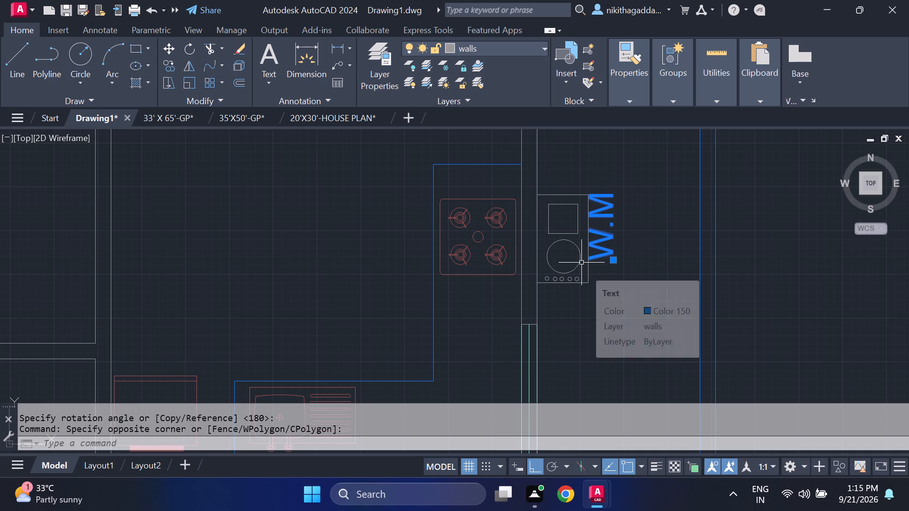
{"action": "key", "text": "m"}
{"action": "key", "text": "Return"}
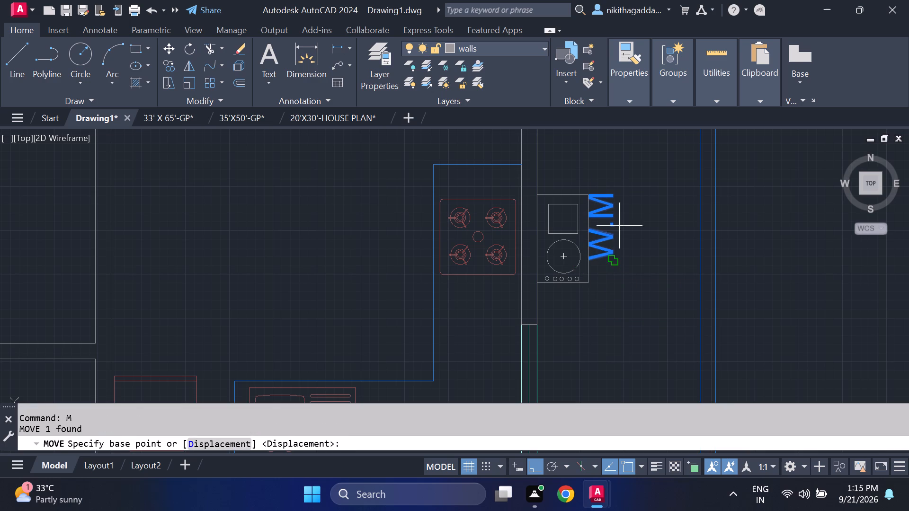
{"action": "left_click", "coordinate": [614, 230]}
{"action": "key", "text": "F8"}
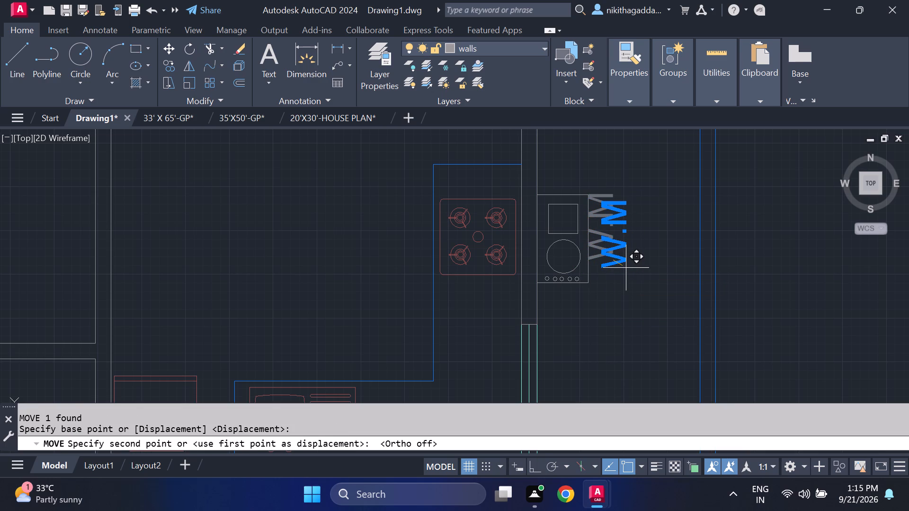
{"action": "left_click", "coordinate": [626, 268]}
Look over the floor plan from the bedrooms and utility area down to the front boundary wall.
{"action": "scroll", "coordinate": [649, 269], "scroll_direction": "down", "scroll_amount": 3}
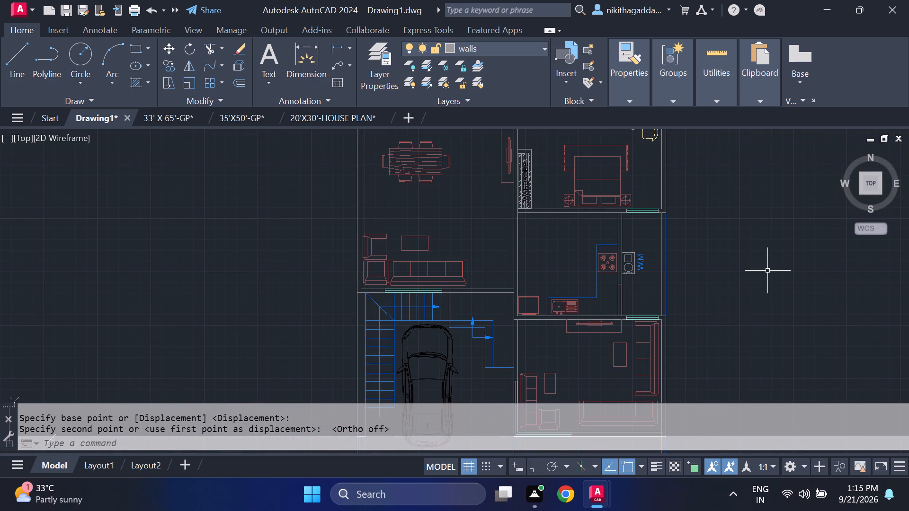
{"action": "middle_click_drag", "start_coordinate": [767, 267], "coordinate": [767, 211]}
{"action": "scroll", "coordinate": [767, 215], "scroll_direction": "down", "scroll_amount": 2}
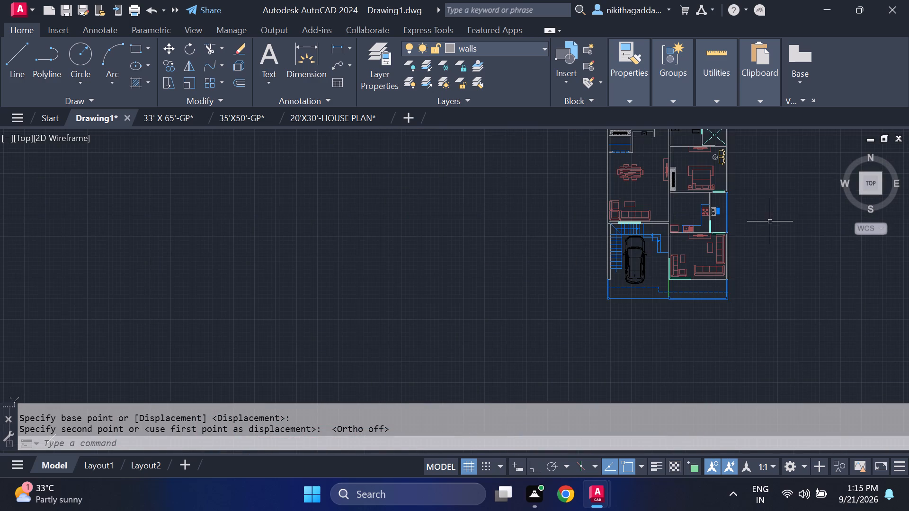
{"action": "middle_click_drag", "start_coordinate": [770, 221], "coordinate": [743, 264]}
{"action": "scroll", "coordinate": [731, 263], "scroll_direction": "up", "scroll_amount": 2}
{"action": "middle_click_drag", "start_coordinate": [742, 249], "coordinate": [755, 299]}
{"action": "scroll", "coordinate": [751, 307], "scroll_direction": "down", "scroll_amount": 1}
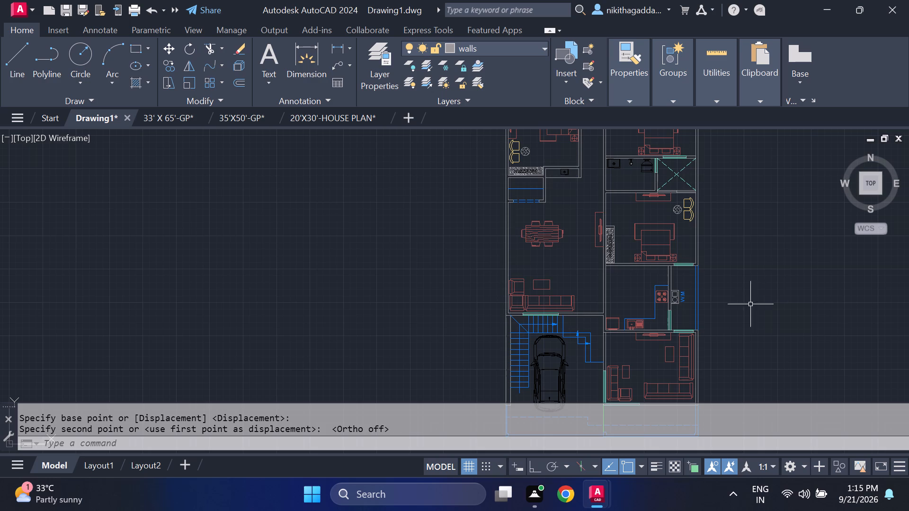
{"action": "scroll", "coordinate": [546, 282], "scroll_direction": "up", "scroll_amount": 1}
{"action": "middle_click_drag", "start_coordinate": [559, 282], "coordinate": [391, 211]}
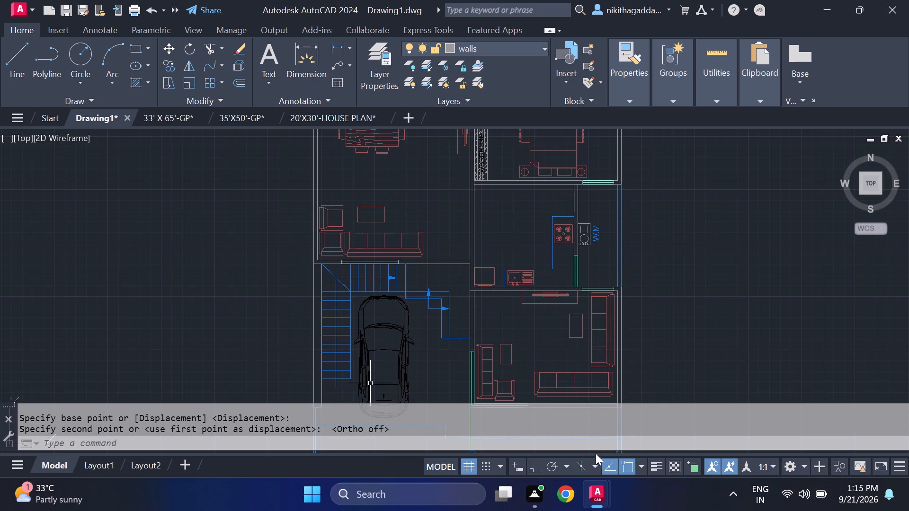
{"action": "scroll", "coordinate": [568, 303], "scroll_direction": "down", "scroll_amount": 1}
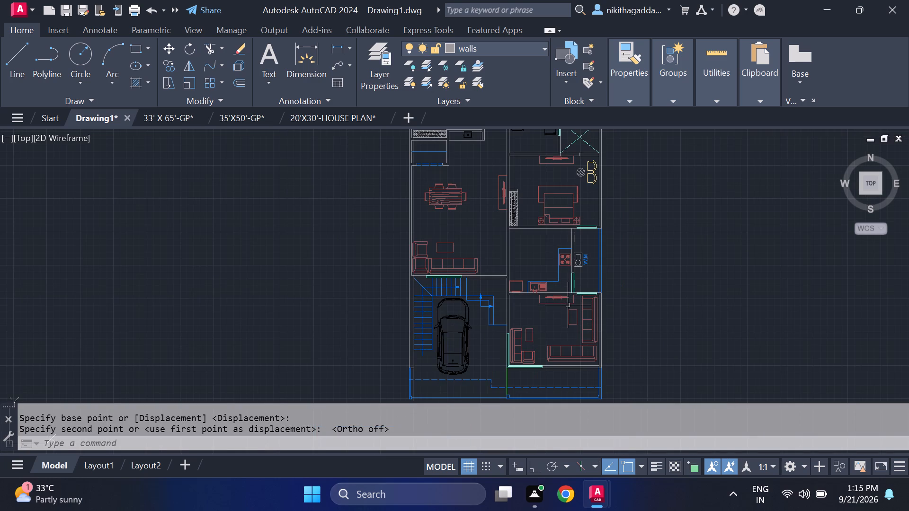
{"action": "middle_click_drag", "start_coordinate": [568, 306], "coordinate": [569, 251]}
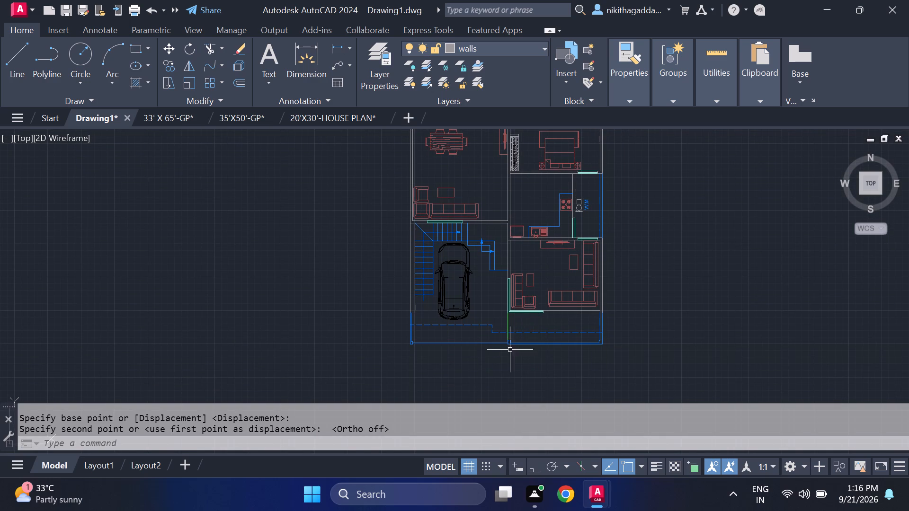
Draw a small square post with lines and Ortho on, straddling the parking's front boundary line and level with the corner post.
{"action": "scroll", "coordinate": [448, 347], "scroll_direction": "up", "scroll_amount": 2}
{"action": "scroll", "coordinate": [479, 301], "scroll_direction": "up", "scroll_amount": 2}
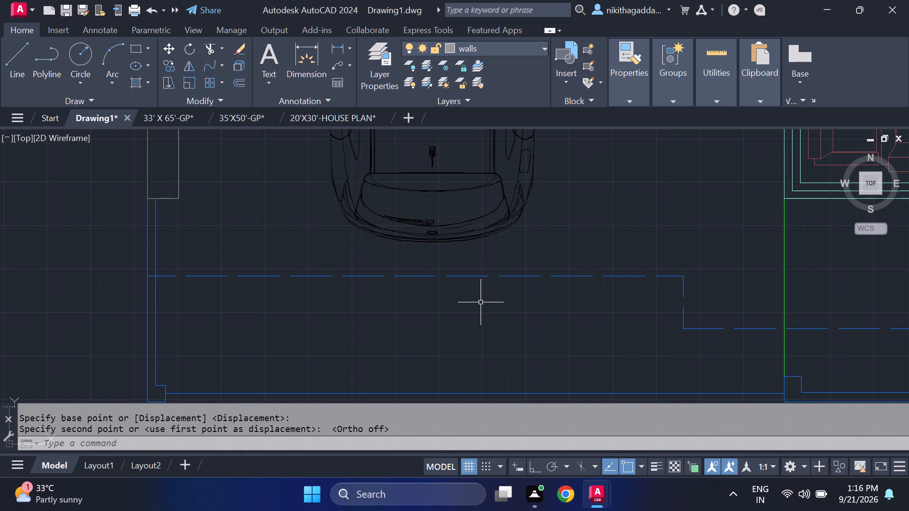
{"action": "key", "text": "l"}
{"action": "key", "text": "Return"}
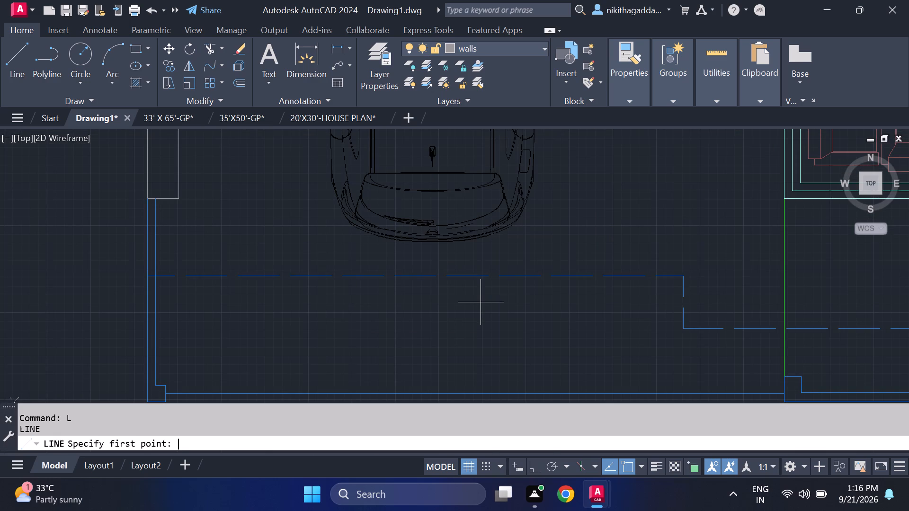
{"action": "scroll", "coordinate": [472, 276], "scroll_direction": "down", "scroll_amount": 2}
{"action": "middle_click_drag", "start_coordinate": [464, 272], "coordinate": [460, 237]}
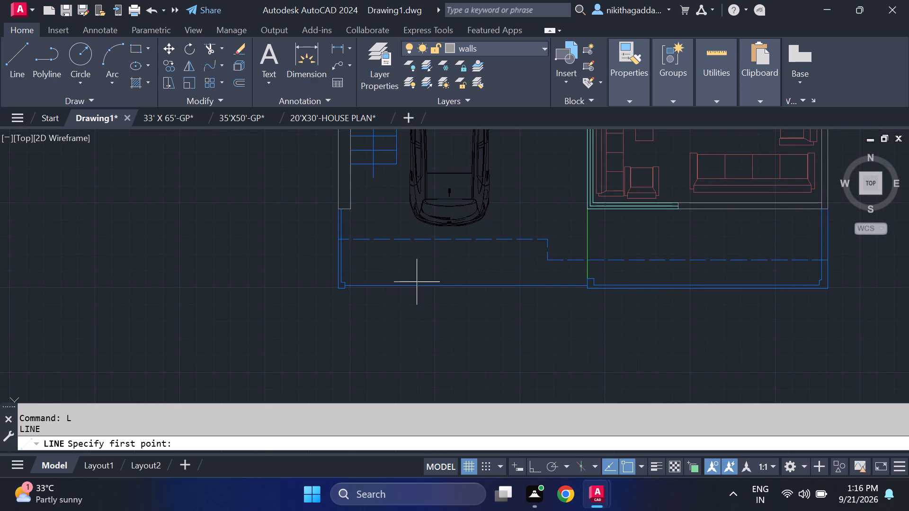
{"action": "scroll", "coordinate": [407, 298], "scroll_direction": "up", "scroll_amount": 2}
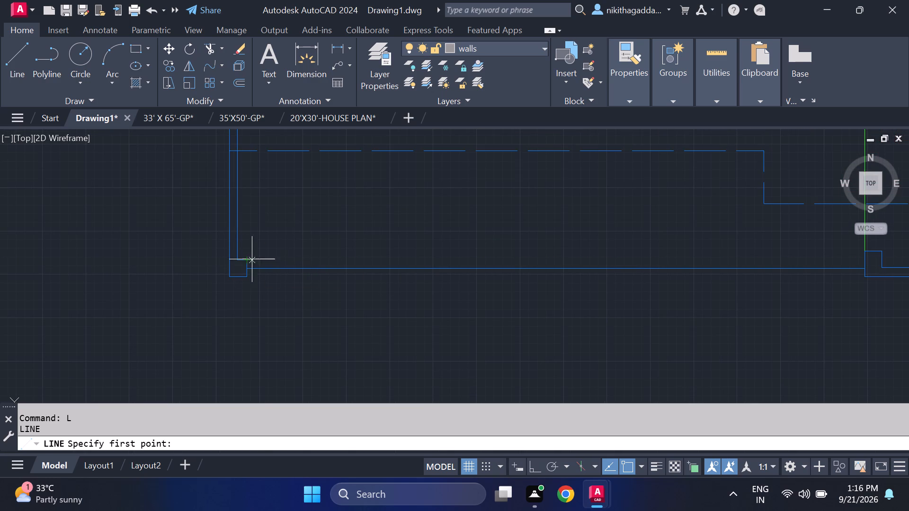
{"action": "left_click", "coordinate": [375, 258]}
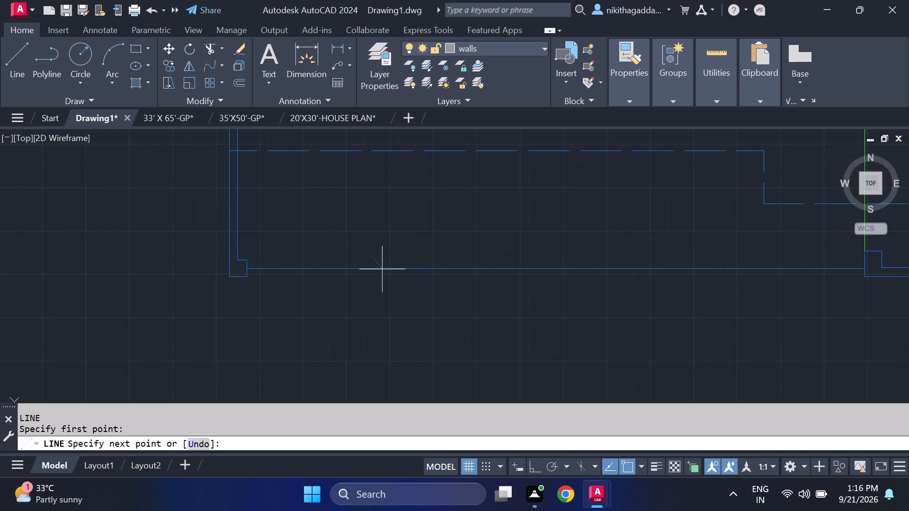
{"action": "key", "text": "F8"}
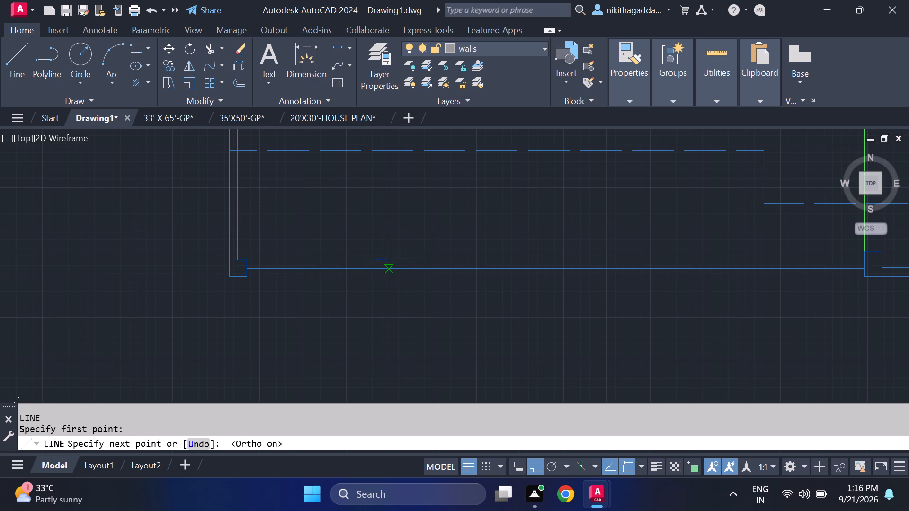
{"action": "scroll", "coordinate": [415, 250], "scroll_direction": "up", "scroll_amount": 1}
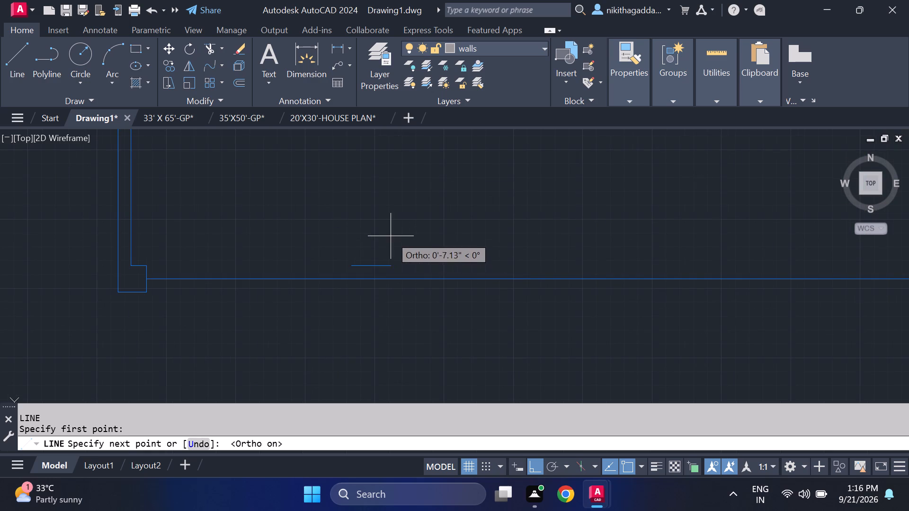
{"action": "scroll", "coordinate": [376, 258], "scroll_direction": "up", "scroll_amount": 1}
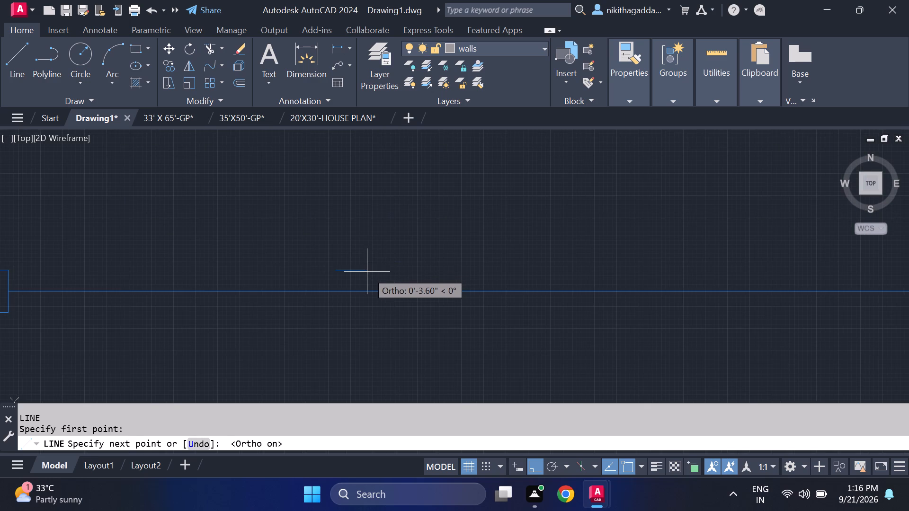
{"action": "left_click", "coordinate": [366, 272]}
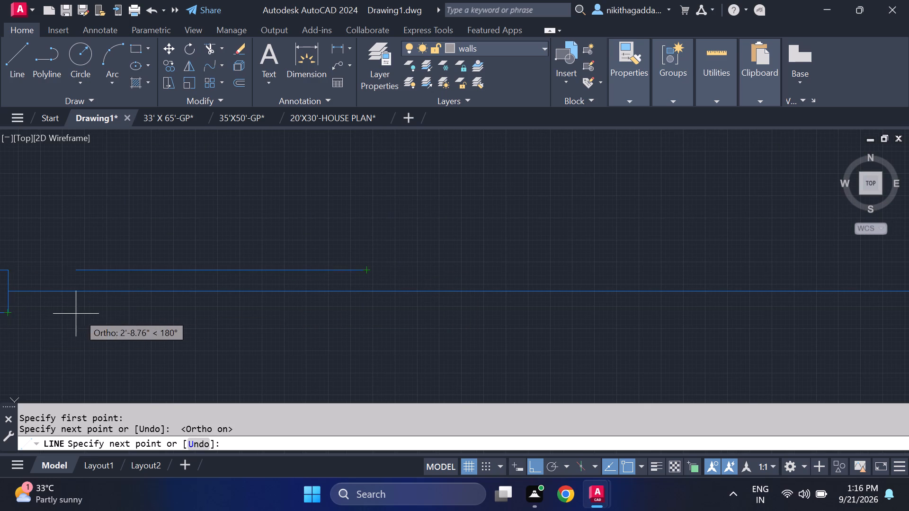
{"action": "left_click", "coordinate": [366, 312]}
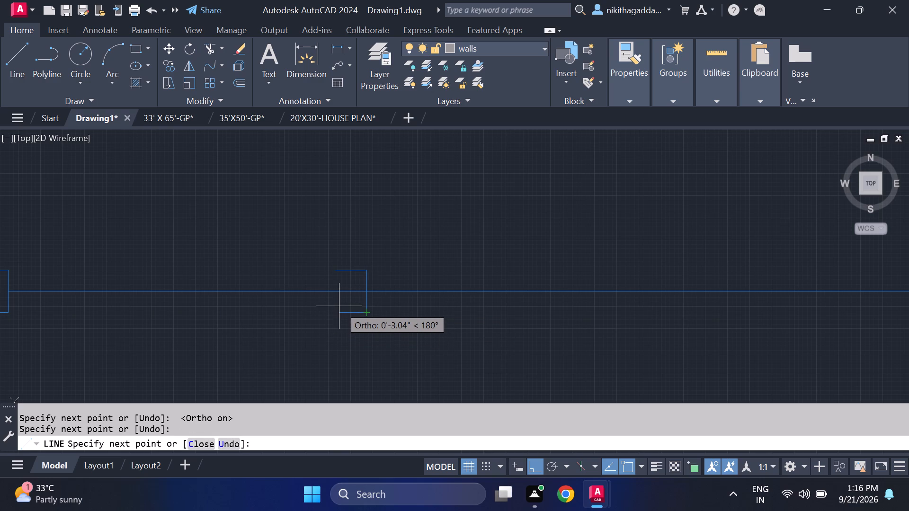
{"action": "left_click", "coordinate": [322, 308]}
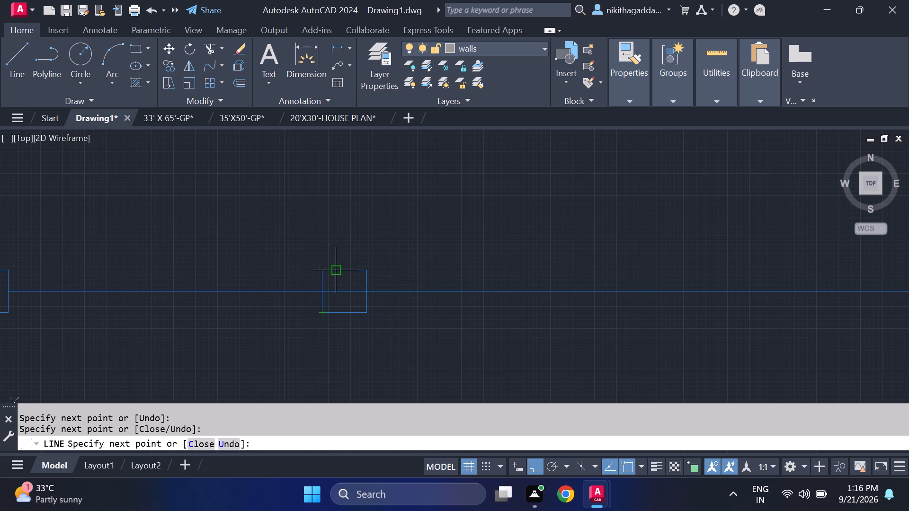
{"action": "left_click", "coordinate": [320, 268]}
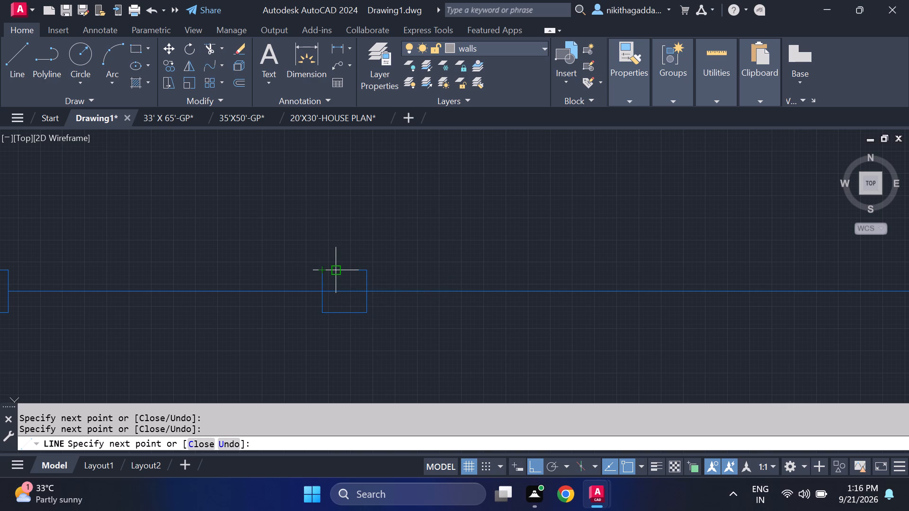
{"action": "left_click", "coordinate": [336, 267]}
{"action": "key", "text": "Escape"}
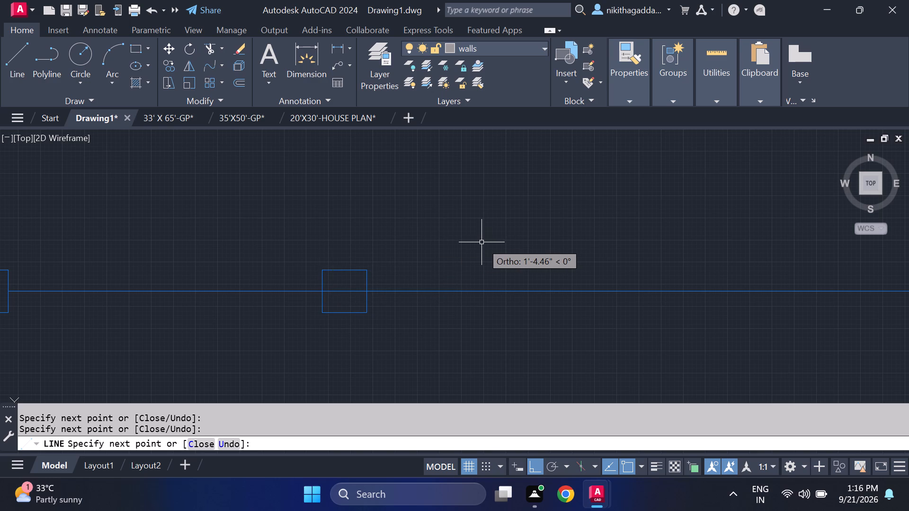
Move the square post horizontally along the front boundary line to roughly the middle of the parking frontage.
{"action": "scroll", "coordinate": [471, 267], "scroll_direction": "down", "scroll_amount": 4}
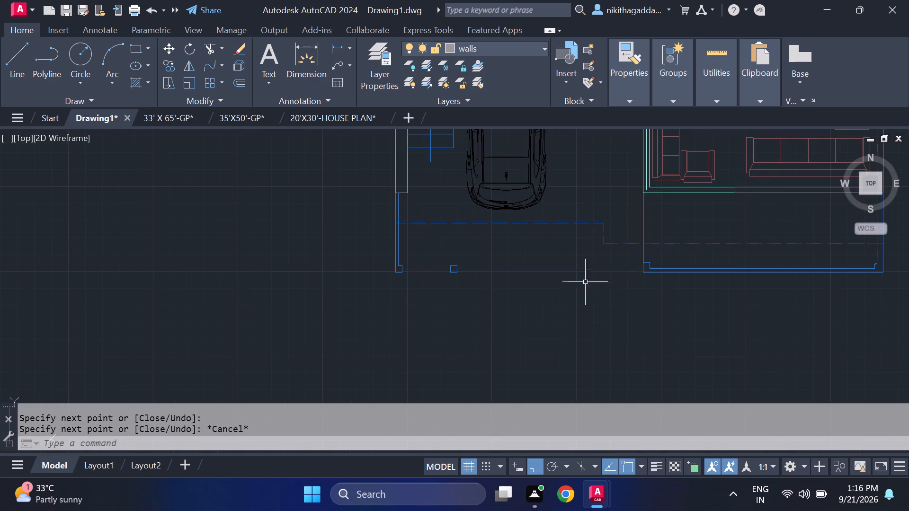
{"action": "scroll", "coordinate": [483, 265], "scroll_direction": "up", "scroll_amount": 4}
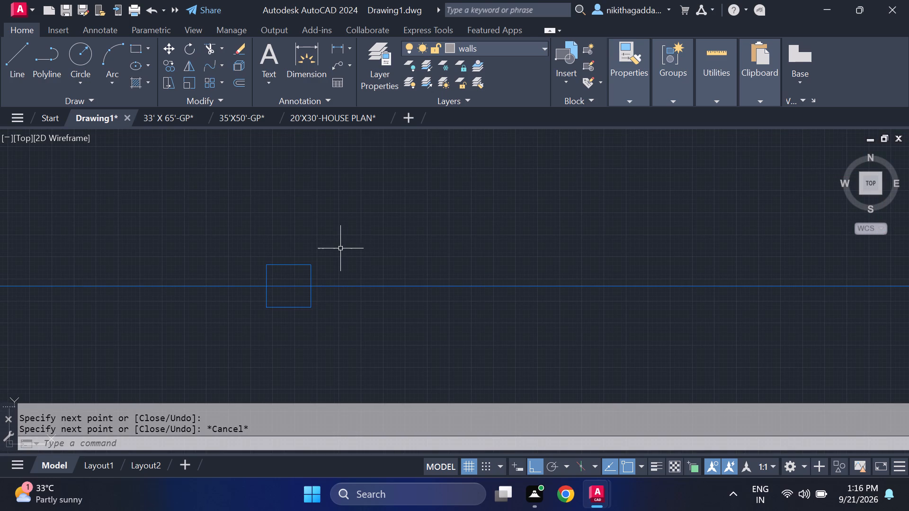
{"action": "type", "text": "TRTR"}
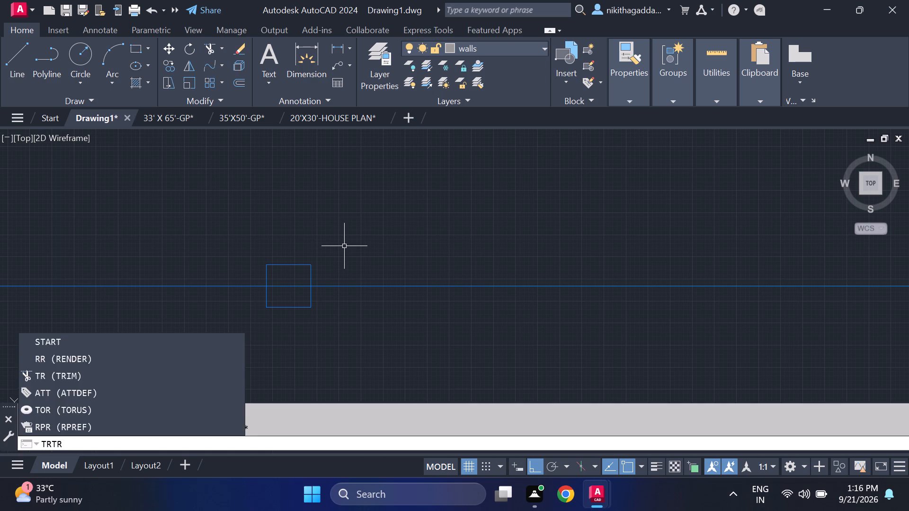
{"action": "key", "text": "Escape"}
{"action": "left_click", "coordinate": [325, 250]}
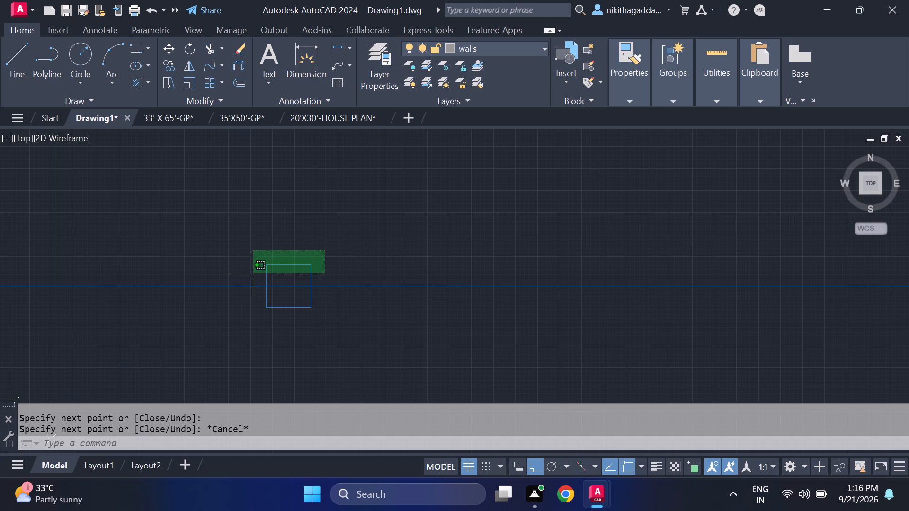
{"action": "left_click", "coordinate": [250, 275]}
{"action": "left_click", "coordinate": [324, 298]}
{"action": "left_click", "coordinate": [252, 317]}
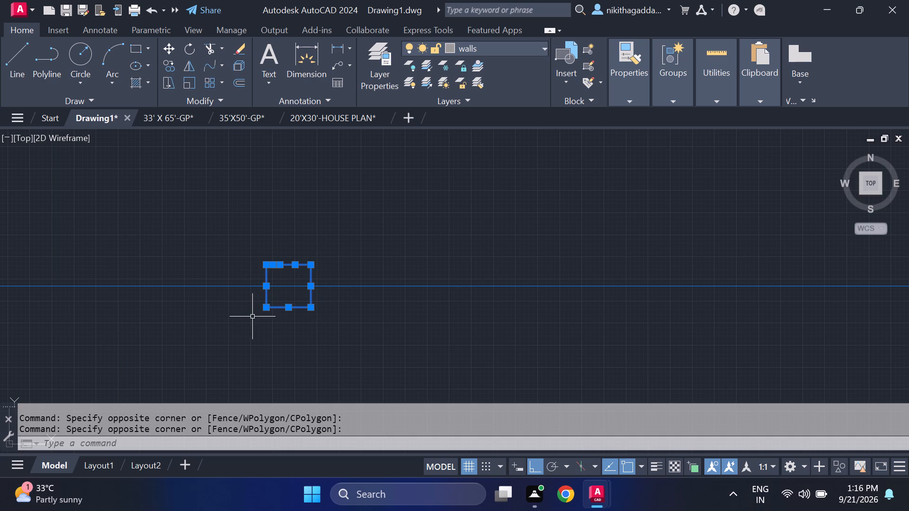
{"action": "key", "text": "m"}
{"action": "key", "text": "Return"}
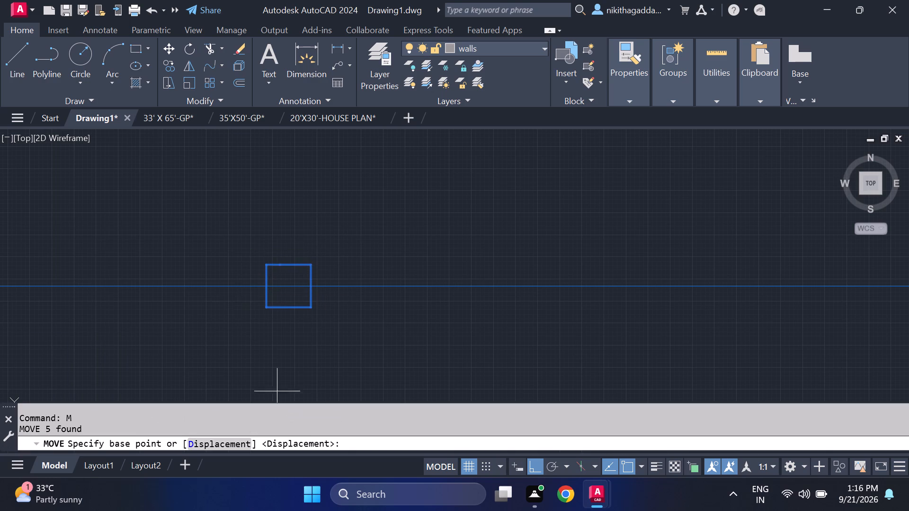
{"action": "left_click", "coordinate": [313, 263]}
{"action": "scroll", "coordinate": [373, 277], "scroll_direction": "down", "scroll_amount": 5}
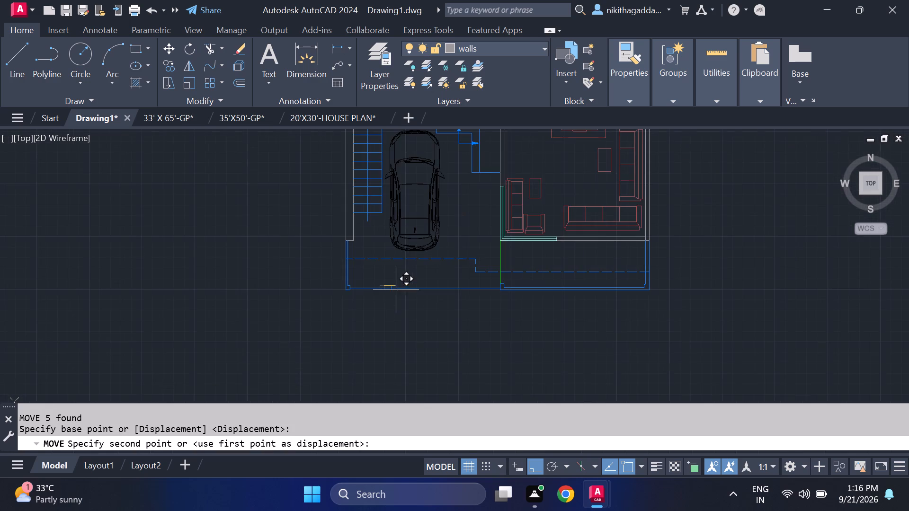
{"action": "scroll", "coordinate": [436, 289], "scroll_direction": "up", "scroll_amount": 4}
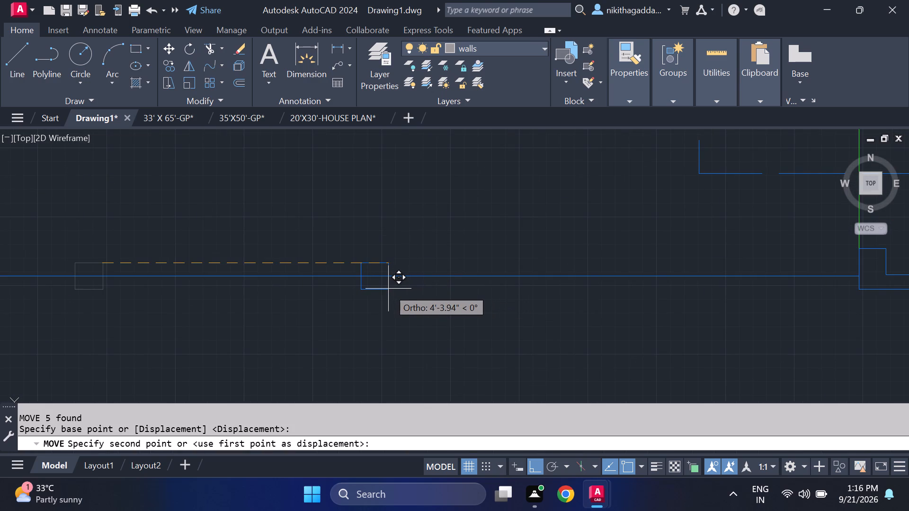
{"action": "left_click", "coordinate": [360, 291]}
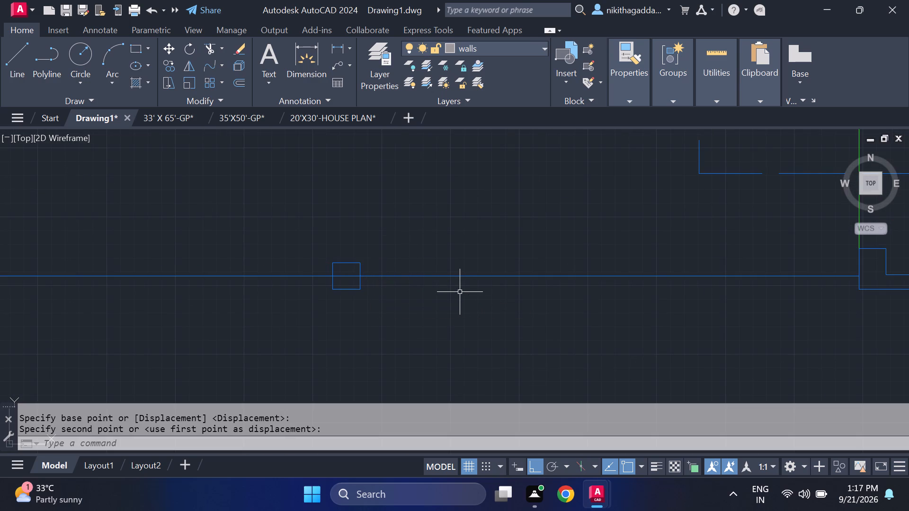
Trim away the piece of front boundary line that passes through the inside of the square post.
{"action": "type", "text": "TR"}
{"action": "key", "text": "Return"}
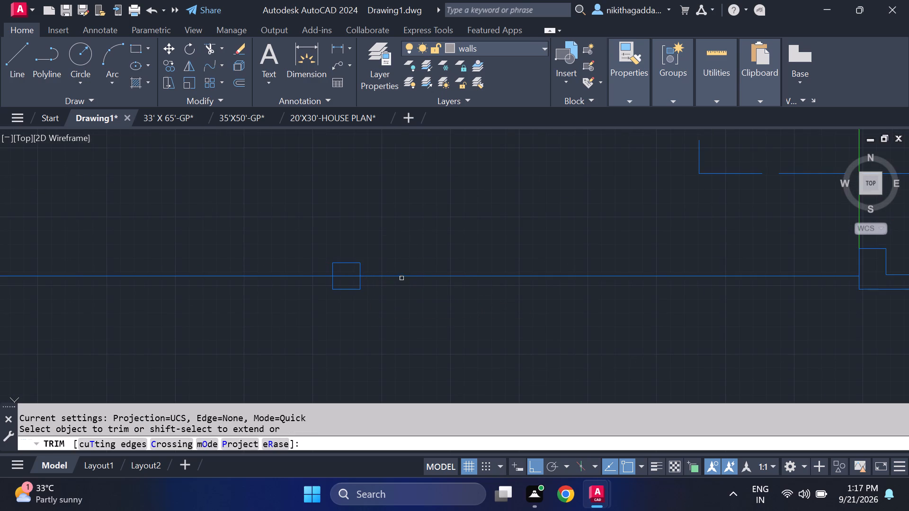
{"action": "left_click", "coordinate": [344, 276]}
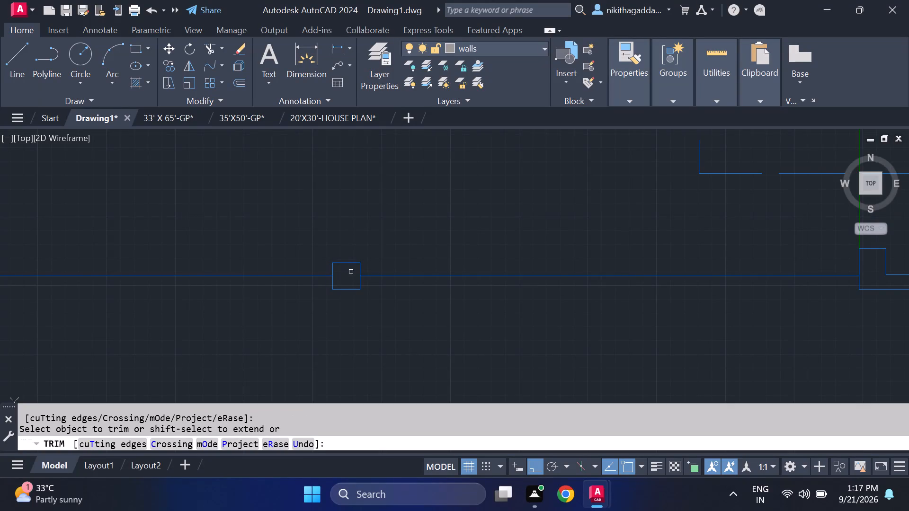
{"action": "scroll", "coordinate": [410, 283], "scroll_direction": "down", "scroll_amount": 4}
{"action": "key", "text": "Escape"}
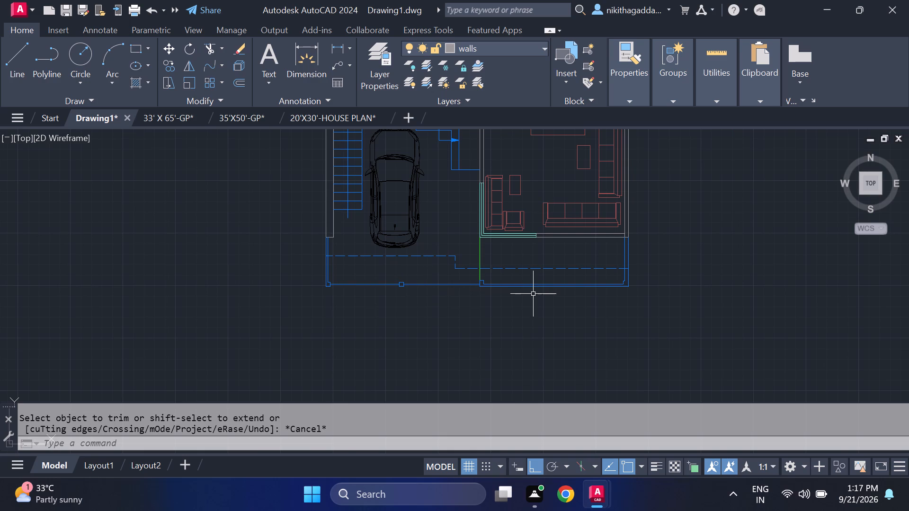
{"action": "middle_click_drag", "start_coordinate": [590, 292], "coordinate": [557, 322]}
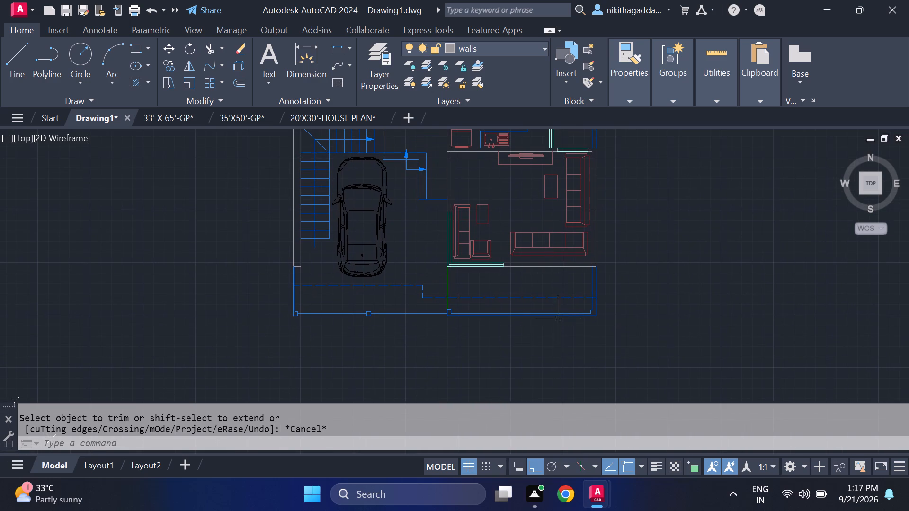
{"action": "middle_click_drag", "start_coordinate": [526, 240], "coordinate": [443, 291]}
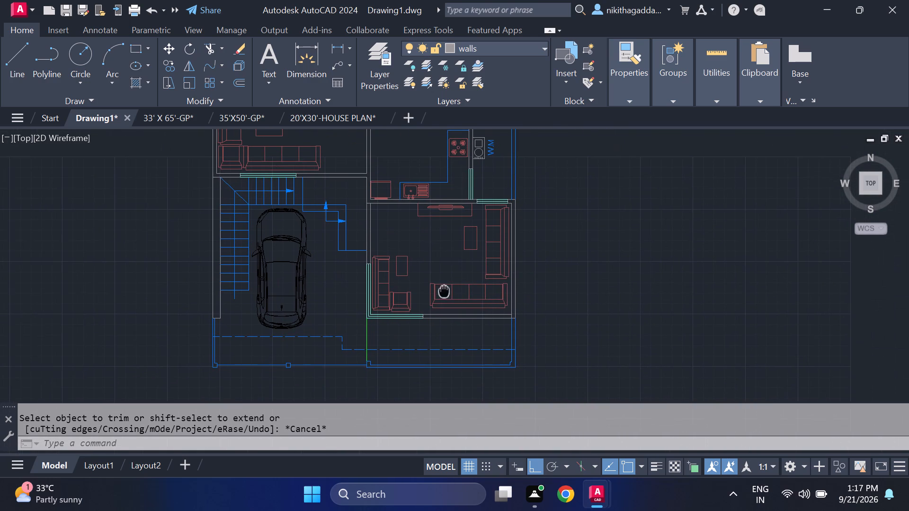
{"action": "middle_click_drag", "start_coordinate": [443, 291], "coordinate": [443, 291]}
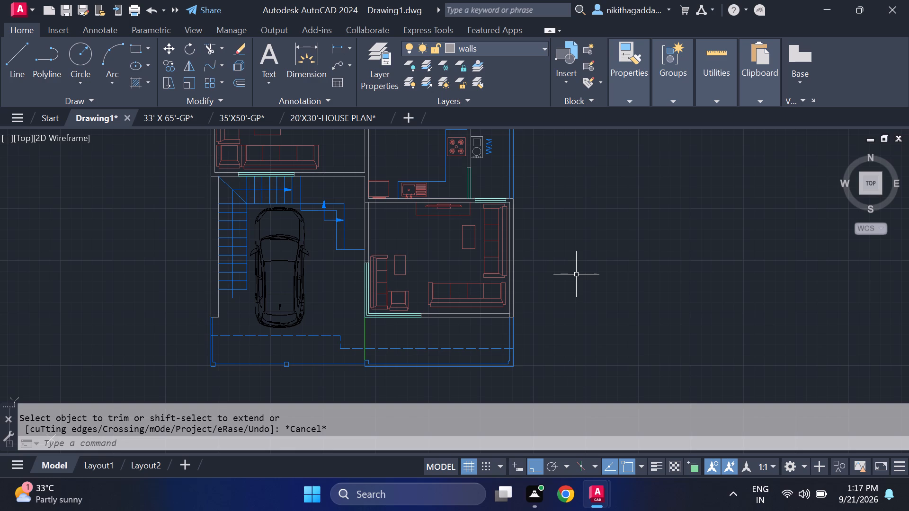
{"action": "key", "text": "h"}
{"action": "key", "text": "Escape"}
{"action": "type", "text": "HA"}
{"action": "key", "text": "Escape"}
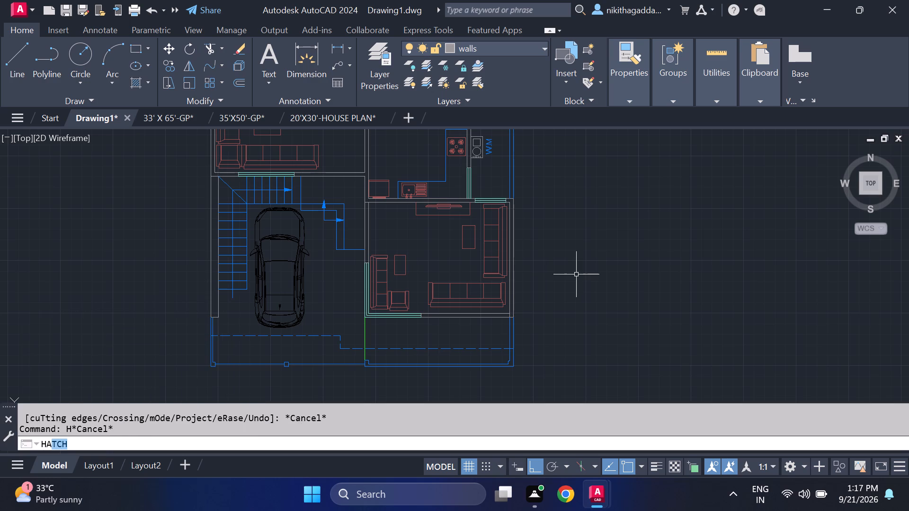
Make layer 0 the current layer.
{"action": "left_click", "coordinate": [525, 48]}
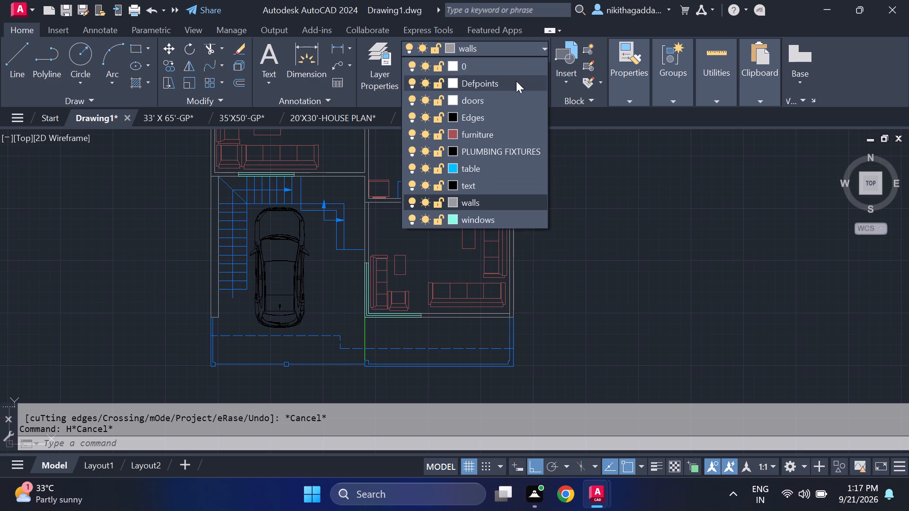
{"action": "left_click", "coordinate": [498, 70]}
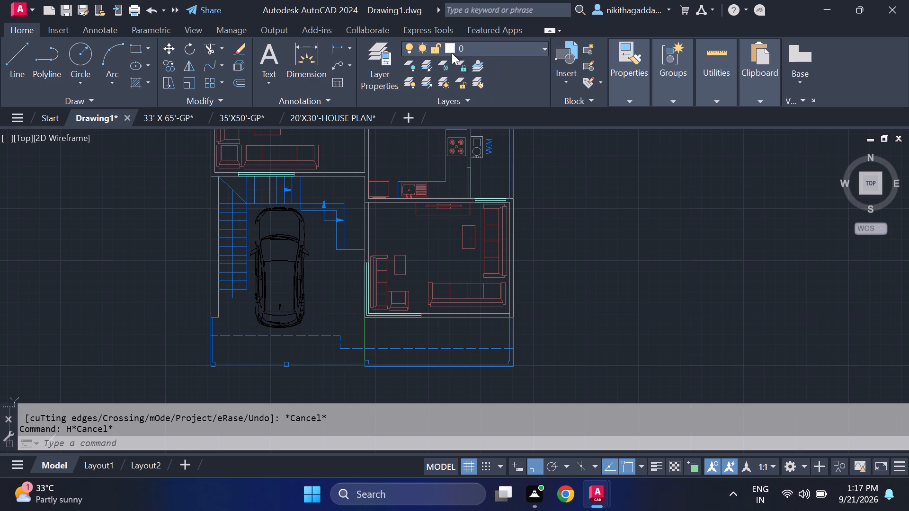
Set layer 0's colour to index colour 16, a dark red.
{"action": "left_click", "coordinate": [450, 48]}
{"action": "left_click", "coordinate": [454, 65]}
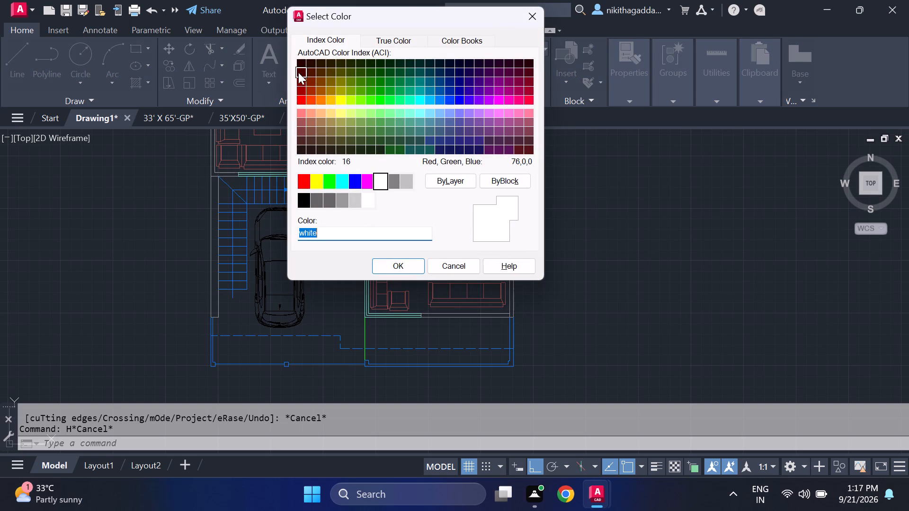
{"action": "left_click", "coordinate": [311, 71]}
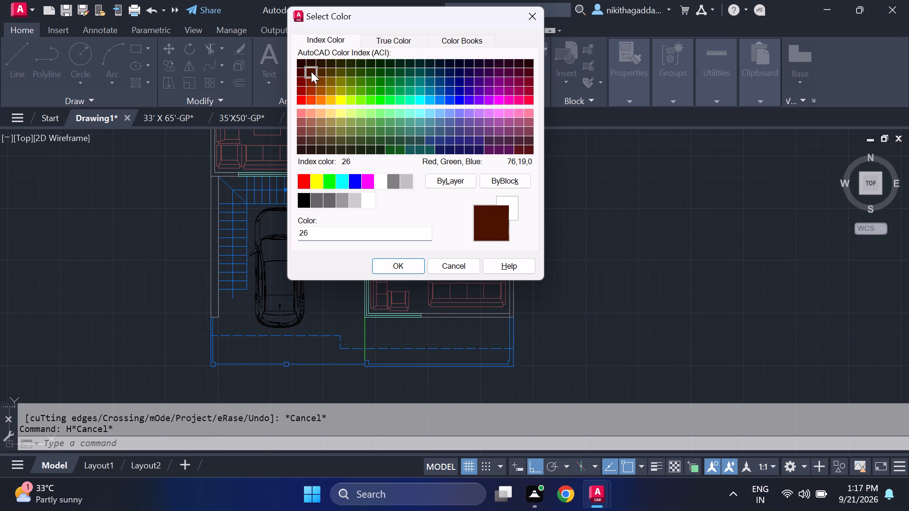
{"action": "left_click", "coordinate": [301, 71]}
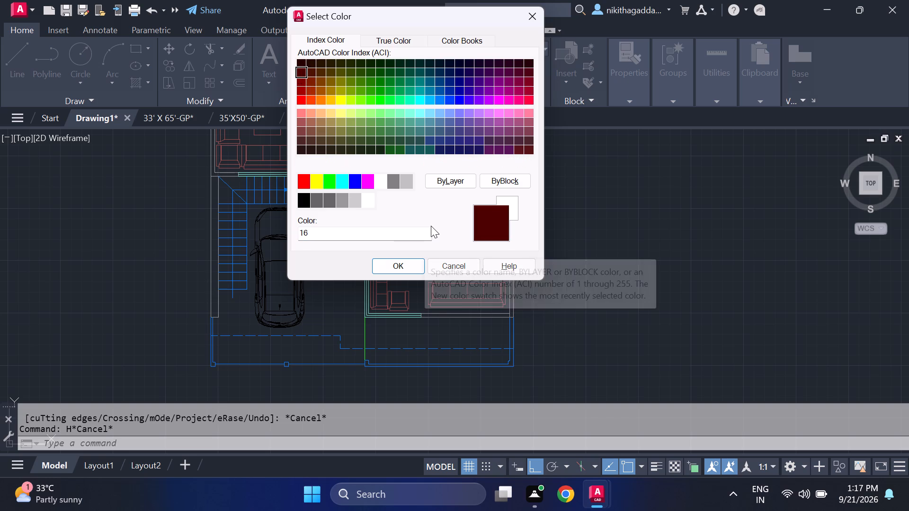
{"action": "left_click", "coordinate": [410, 265]}
Set the current object colour to ByLayer.
{"action": "middle_click_drag", "start_coordinate": [548, 302], "coordinate": [556, 333]}
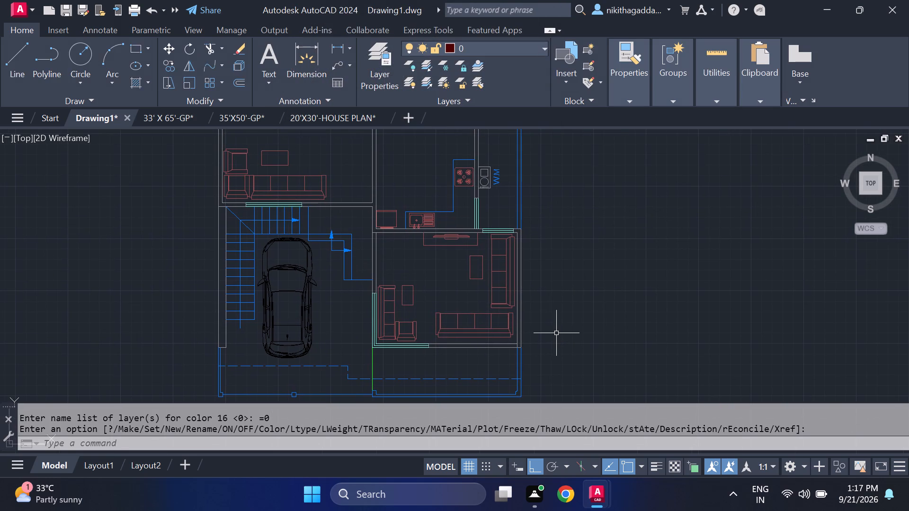
{"action": "type", "text": "HA"}
{"action": "key", "text": "Escape"}
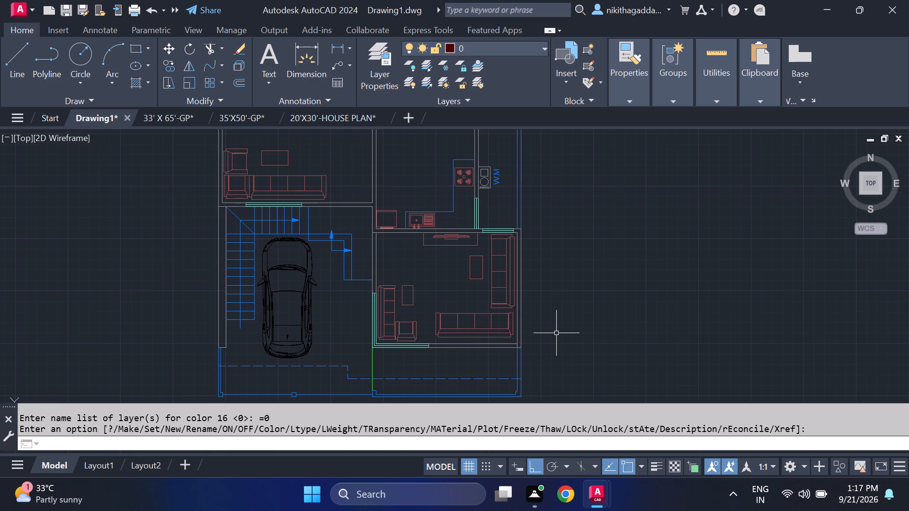
{"action": "type", "text": "COLOR"}
{"action": "key", "text": "Return"}
{"action": "left_click", "coordinate": [449, 181]}
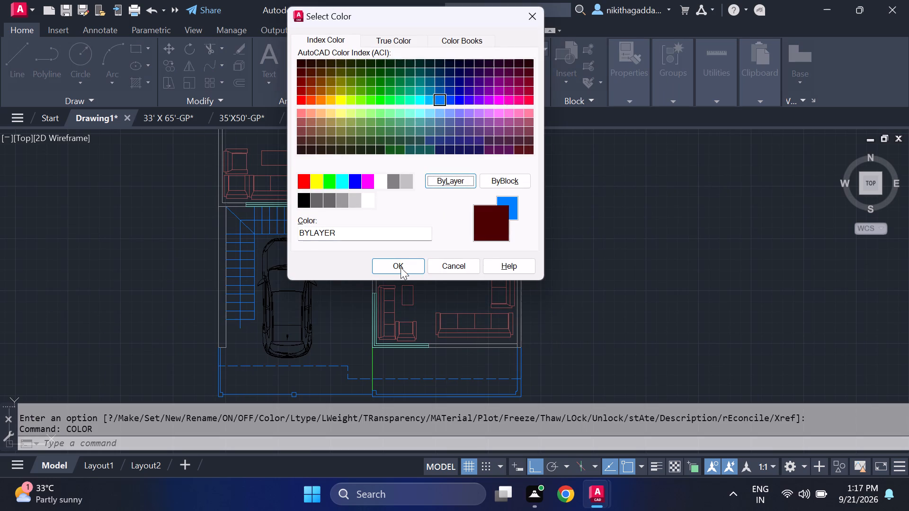
{"action": "left_click", "coordinate": [403, 261]}
Start a hatch with the SOLID pattern and fill the outer wall beside the parking staircase.
{"action": "type", "text": "HATCH"}
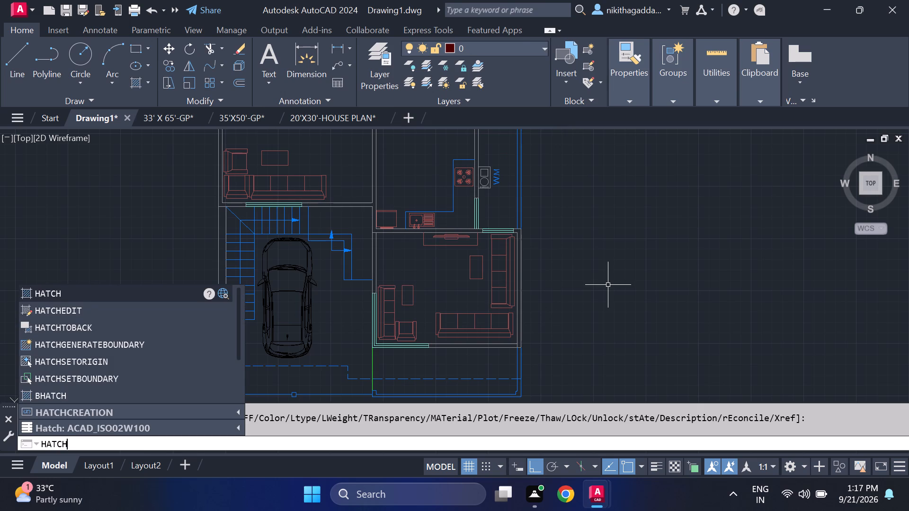
{"action": "key", "text": "Return"}
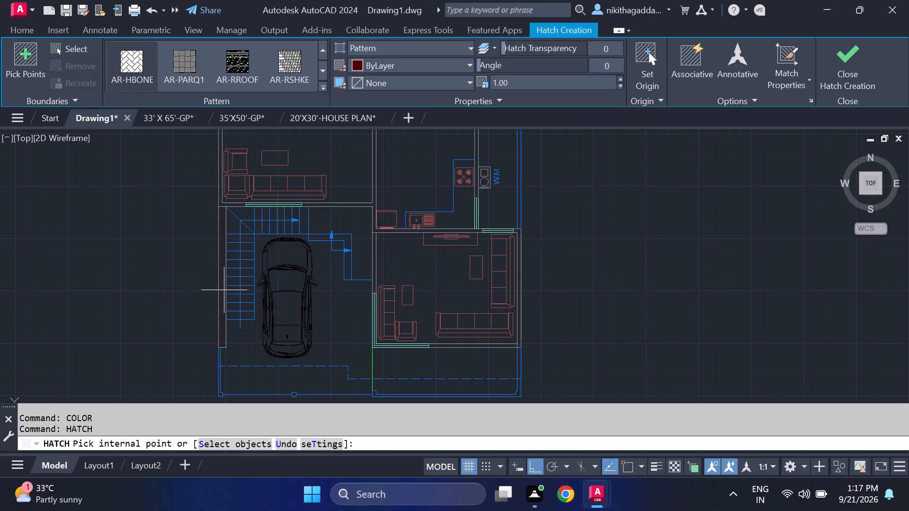
{"action": "left_click", "coordinate": [320, 51]}
{"action": "left_click", "coordinate": [320, 51]}
{"action": "double_click", "coordinate": [320, 51]}
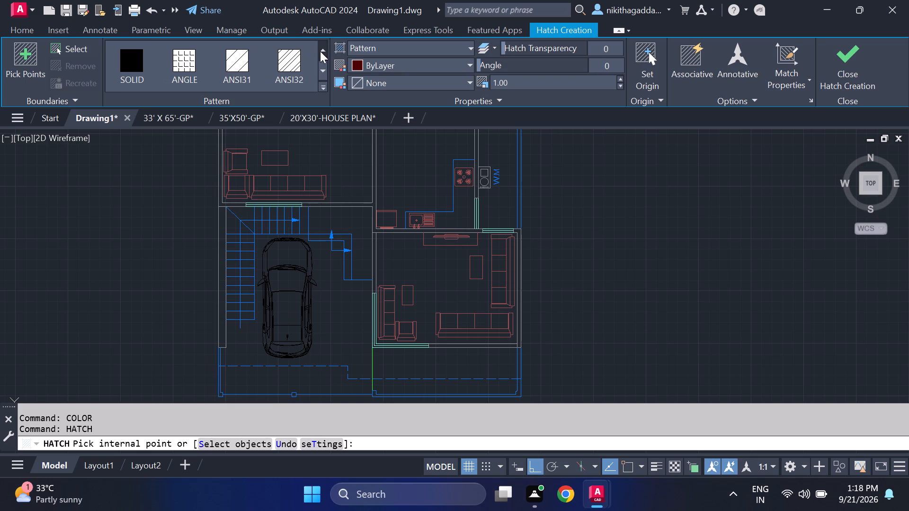
{"action": "left_click", "coordinate": [151, 72]}
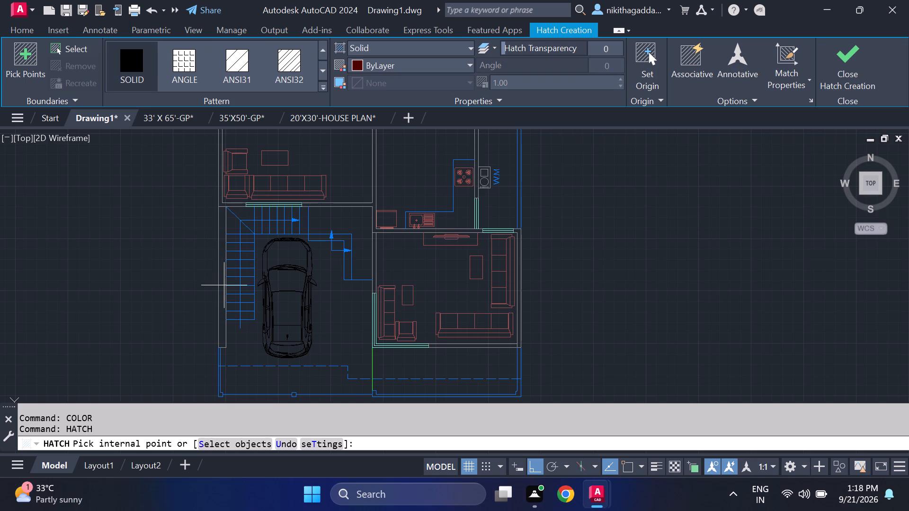
{"action": "left_click", "coordinate": [220, 292]}
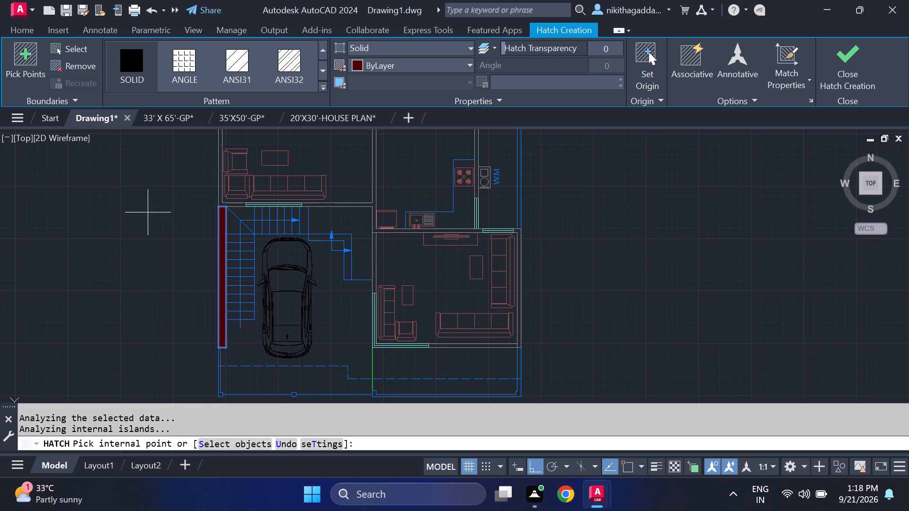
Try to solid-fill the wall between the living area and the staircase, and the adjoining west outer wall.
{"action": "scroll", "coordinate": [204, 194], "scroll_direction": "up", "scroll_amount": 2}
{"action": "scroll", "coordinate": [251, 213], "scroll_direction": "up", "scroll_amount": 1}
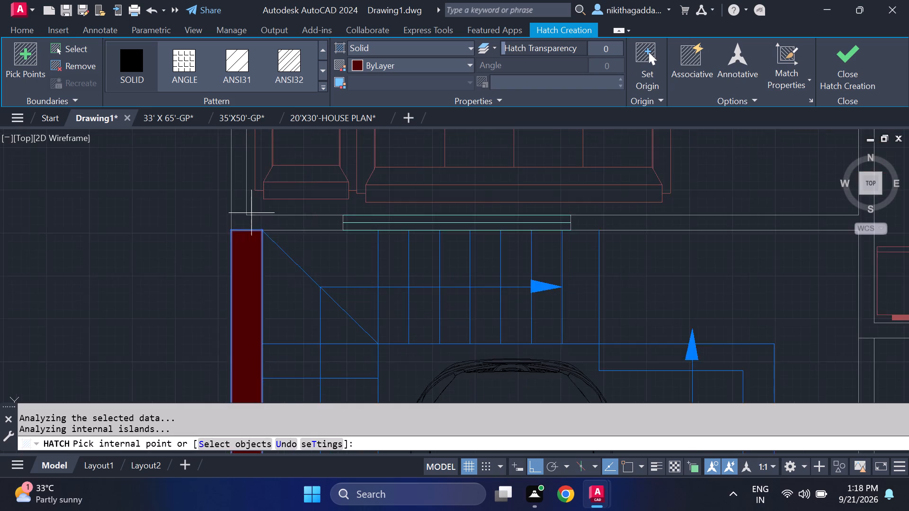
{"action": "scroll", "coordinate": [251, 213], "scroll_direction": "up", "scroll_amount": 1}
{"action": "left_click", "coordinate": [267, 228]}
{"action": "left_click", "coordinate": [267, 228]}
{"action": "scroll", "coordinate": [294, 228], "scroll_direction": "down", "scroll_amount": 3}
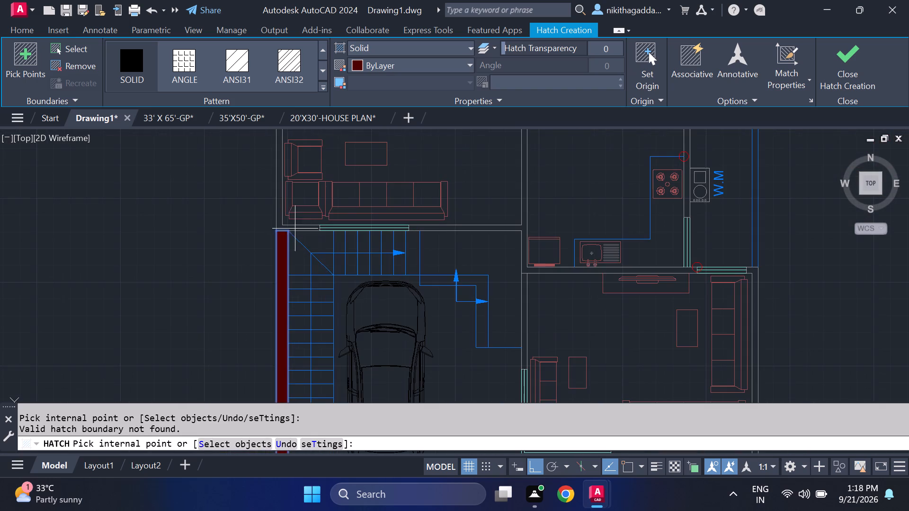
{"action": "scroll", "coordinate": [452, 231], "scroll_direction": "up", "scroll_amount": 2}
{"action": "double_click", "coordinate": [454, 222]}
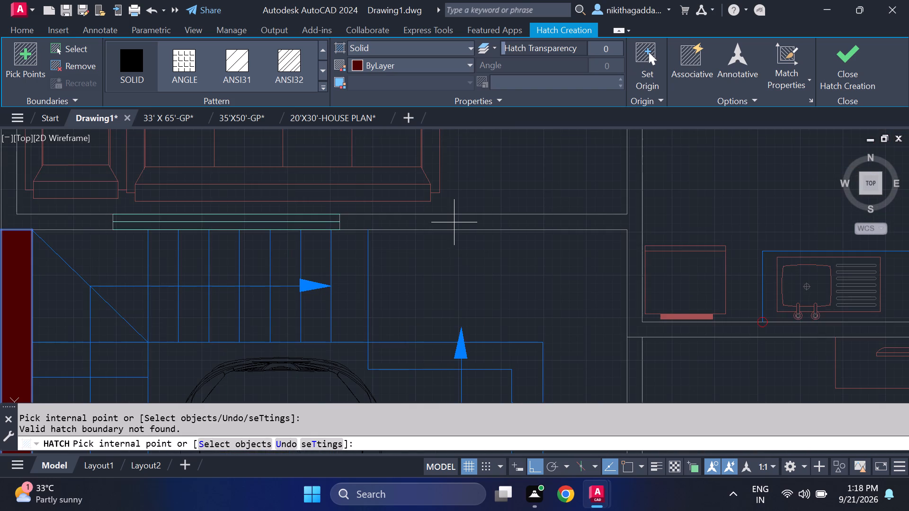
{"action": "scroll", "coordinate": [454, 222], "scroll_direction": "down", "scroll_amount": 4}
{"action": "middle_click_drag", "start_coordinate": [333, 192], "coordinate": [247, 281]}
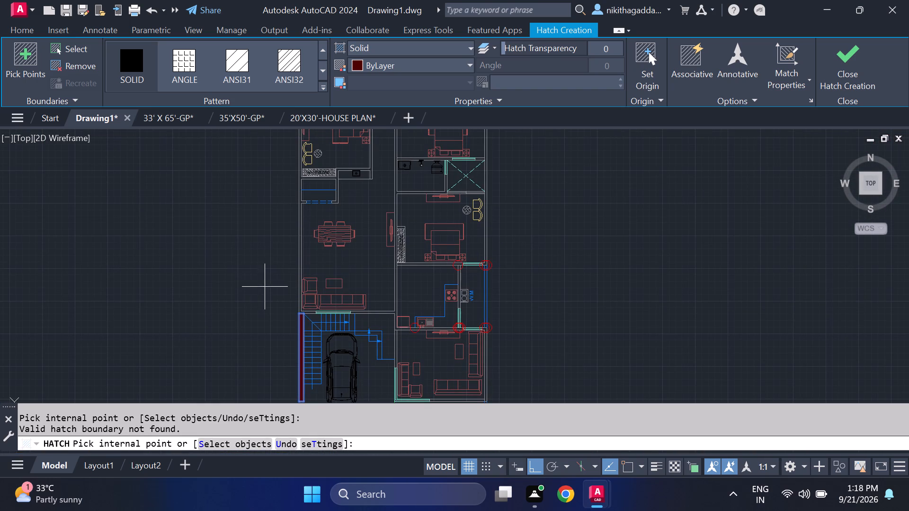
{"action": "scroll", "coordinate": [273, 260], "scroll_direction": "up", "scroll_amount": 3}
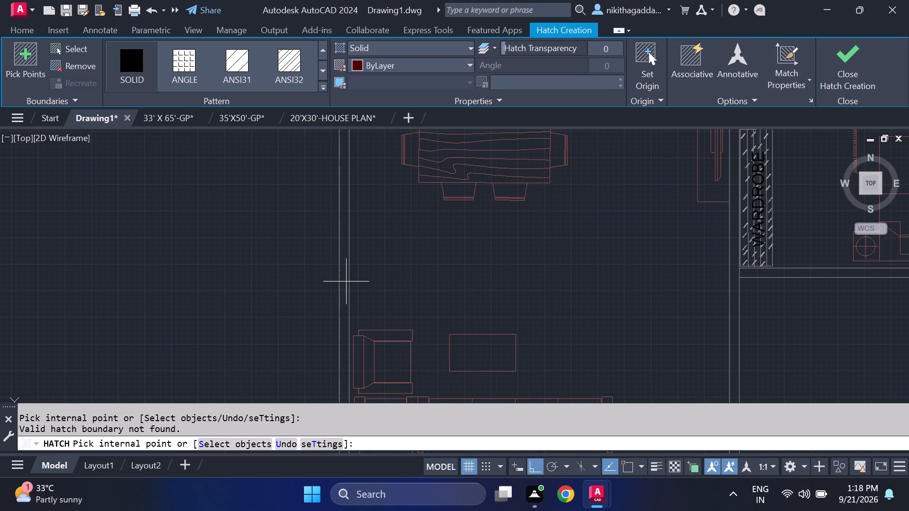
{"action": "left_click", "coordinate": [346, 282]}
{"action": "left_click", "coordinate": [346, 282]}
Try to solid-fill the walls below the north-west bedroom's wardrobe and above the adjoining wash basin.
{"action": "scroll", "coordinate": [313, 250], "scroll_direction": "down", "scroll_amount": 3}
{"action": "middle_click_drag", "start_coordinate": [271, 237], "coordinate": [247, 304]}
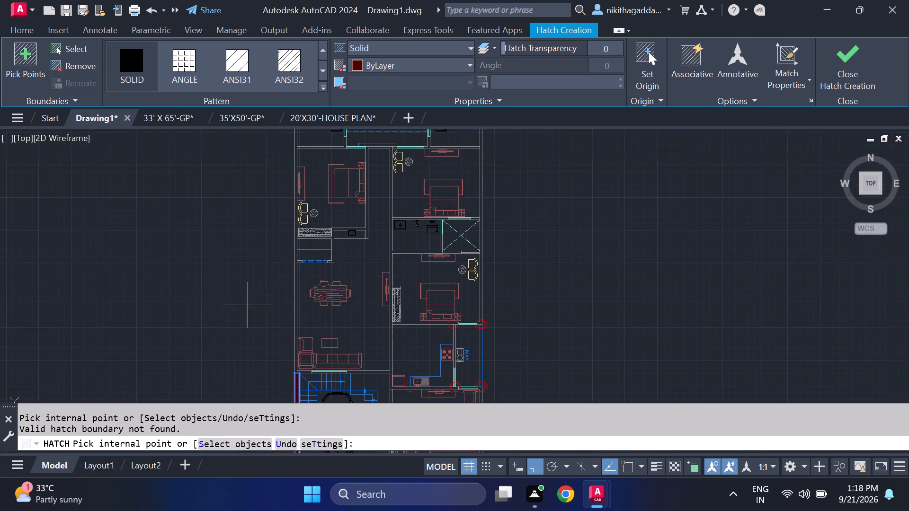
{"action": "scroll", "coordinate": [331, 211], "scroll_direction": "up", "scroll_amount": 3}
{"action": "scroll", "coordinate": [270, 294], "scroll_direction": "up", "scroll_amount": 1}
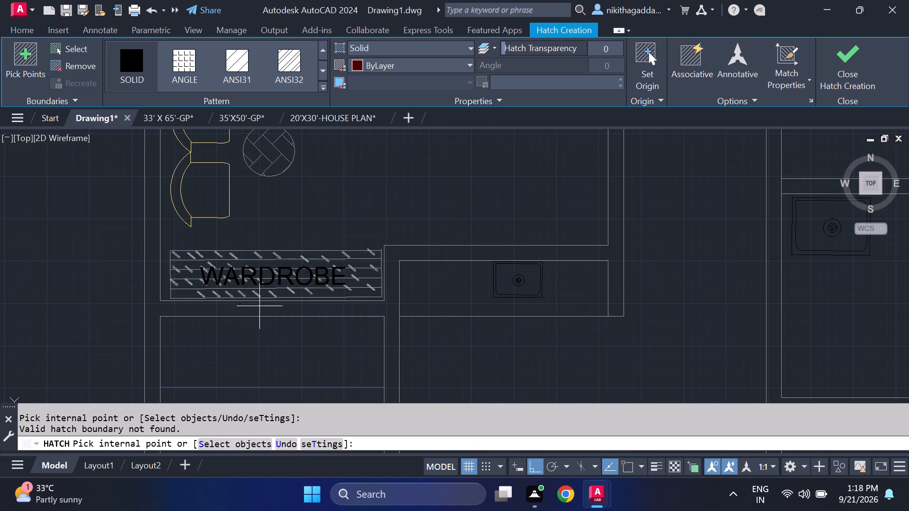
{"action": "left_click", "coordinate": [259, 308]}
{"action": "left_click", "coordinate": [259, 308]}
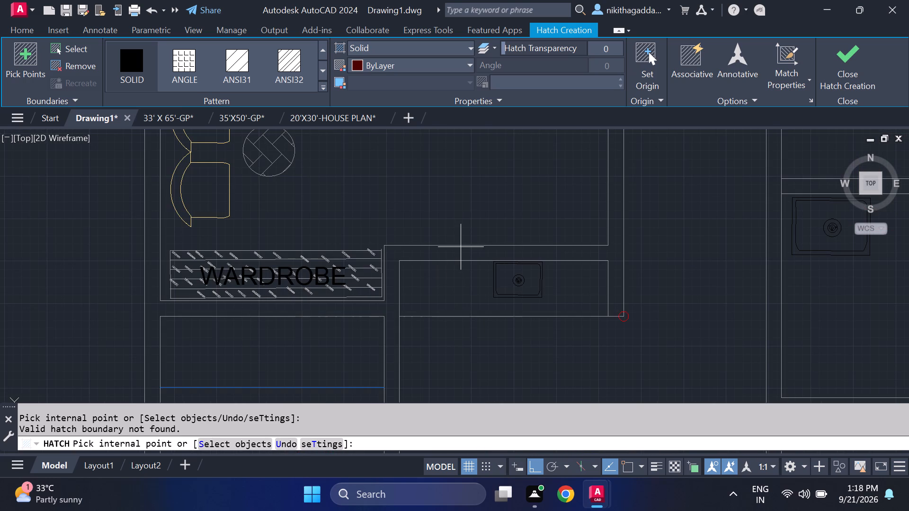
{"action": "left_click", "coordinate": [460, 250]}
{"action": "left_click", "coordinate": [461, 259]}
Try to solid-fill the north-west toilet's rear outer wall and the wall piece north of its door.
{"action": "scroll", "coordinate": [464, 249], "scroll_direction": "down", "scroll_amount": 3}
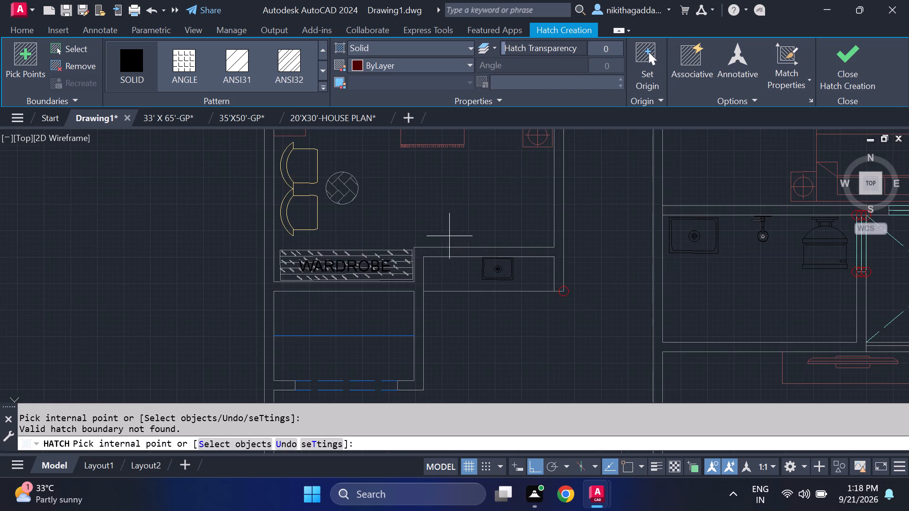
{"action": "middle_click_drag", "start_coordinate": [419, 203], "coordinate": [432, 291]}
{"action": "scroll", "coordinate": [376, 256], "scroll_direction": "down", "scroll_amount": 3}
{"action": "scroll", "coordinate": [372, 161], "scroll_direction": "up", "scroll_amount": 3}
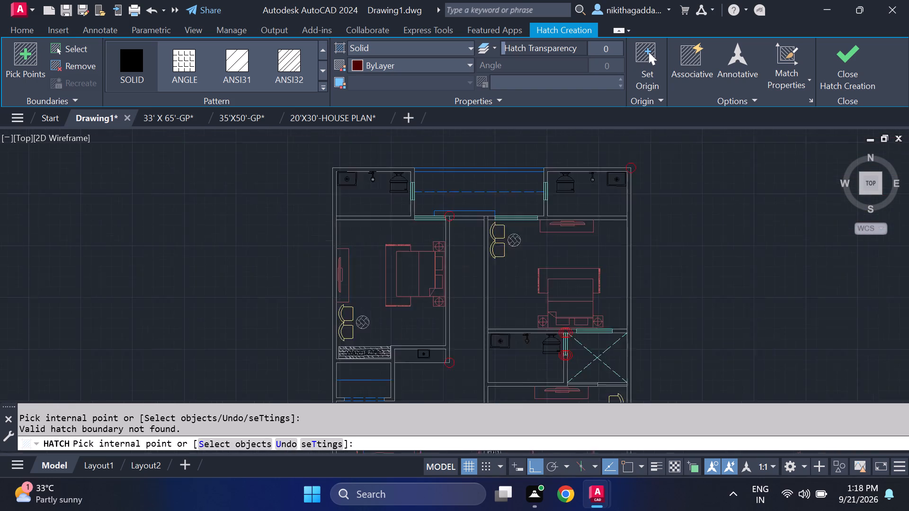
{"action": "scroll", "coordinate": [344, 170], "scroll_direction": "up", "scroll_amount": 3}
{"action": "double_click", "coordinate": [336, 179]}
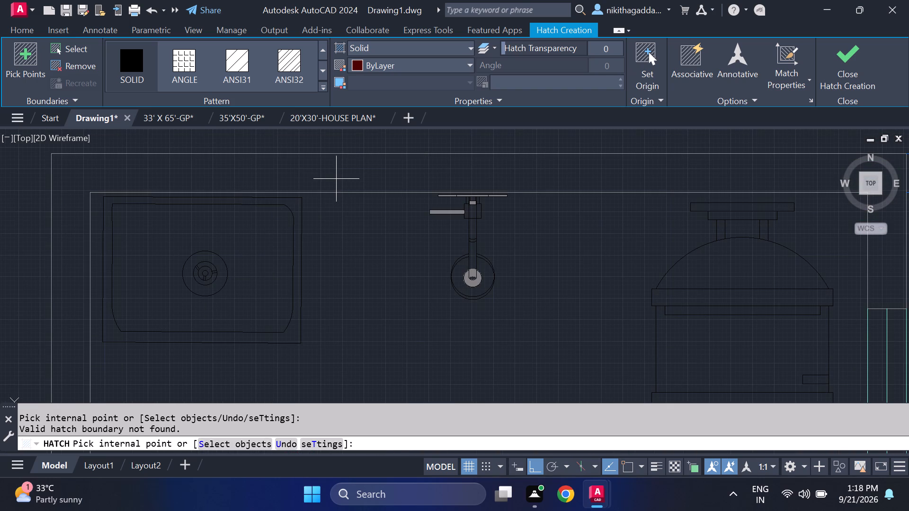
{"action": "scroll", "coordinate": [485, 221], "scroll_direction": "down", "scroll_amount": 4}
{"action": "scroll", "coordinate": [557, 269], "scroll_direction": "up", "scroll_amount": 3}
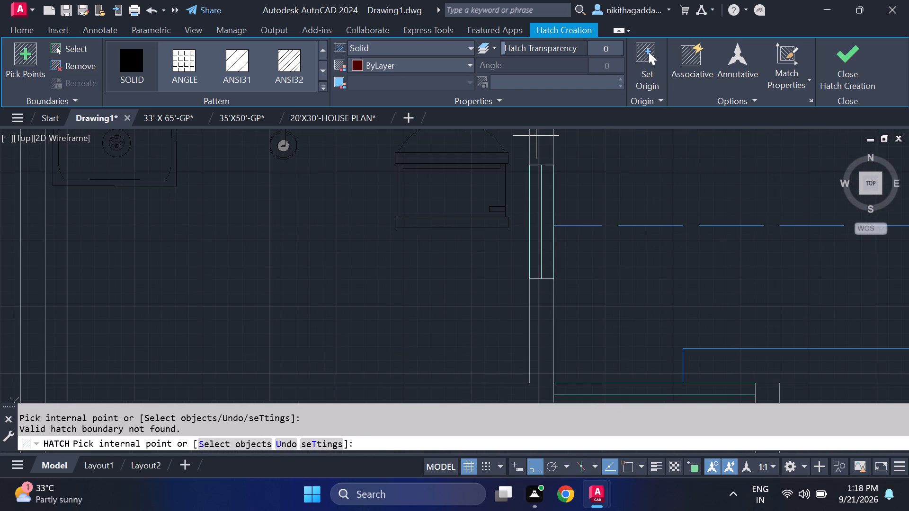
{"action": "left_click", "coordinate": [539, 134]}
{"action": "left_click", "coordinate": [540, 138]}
Solid-fill the L-shaped wall running from the north-west toilet's door along the toilet's south side.
{"action": "double_click", "coordinate": [535, 317]}
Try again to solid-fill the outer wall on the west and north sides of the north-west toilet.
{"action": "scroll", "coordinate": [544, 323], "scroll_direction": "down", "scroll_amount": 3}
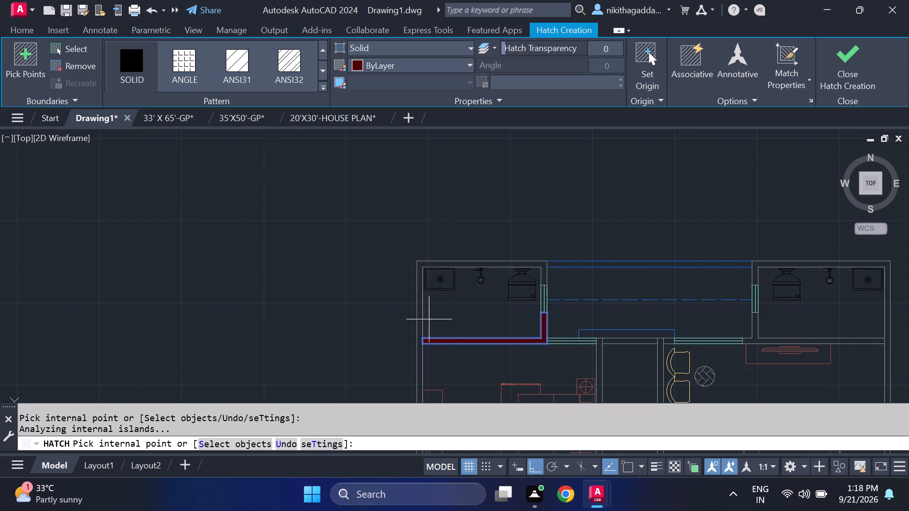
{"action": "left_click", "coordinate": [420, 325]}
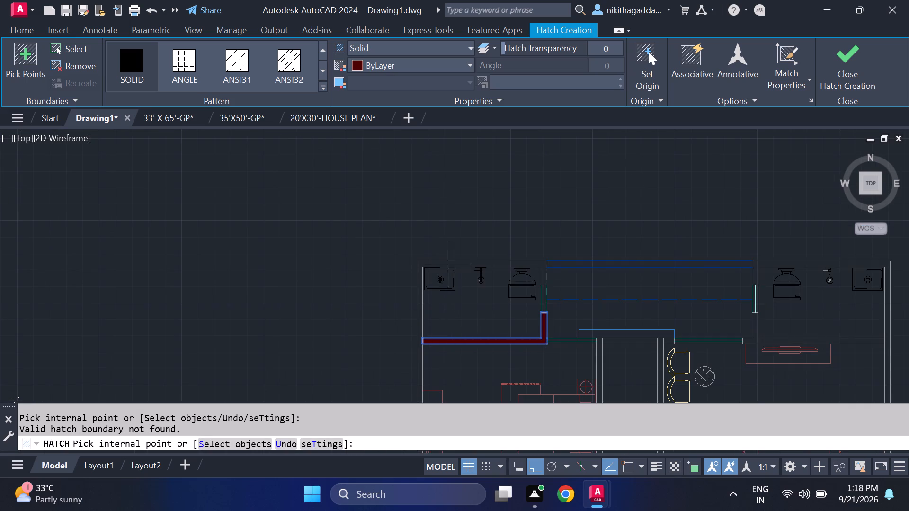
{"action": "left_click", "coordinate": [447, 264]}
Solid-fill the wall south of the north-east toilet together with the wall piece below the toilet's door.
{"action": "middle_click_drag", "start_coordinate": [626, 373], "coordinate": [408, 336]}
{"action": "scroll", "coordinate": [500, 290], "scroll_direction": "up", "scroll_amount": 2}
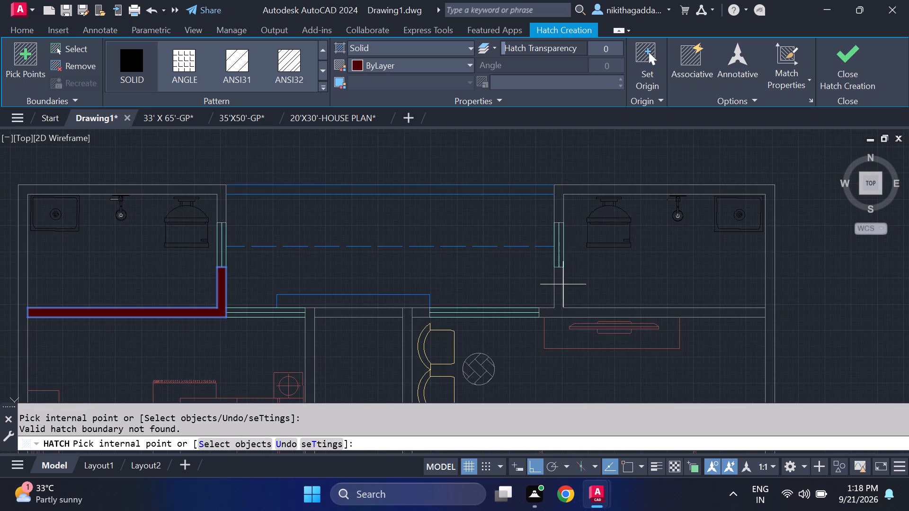
{"action": "left_click", "coordinate": [560, 286]}
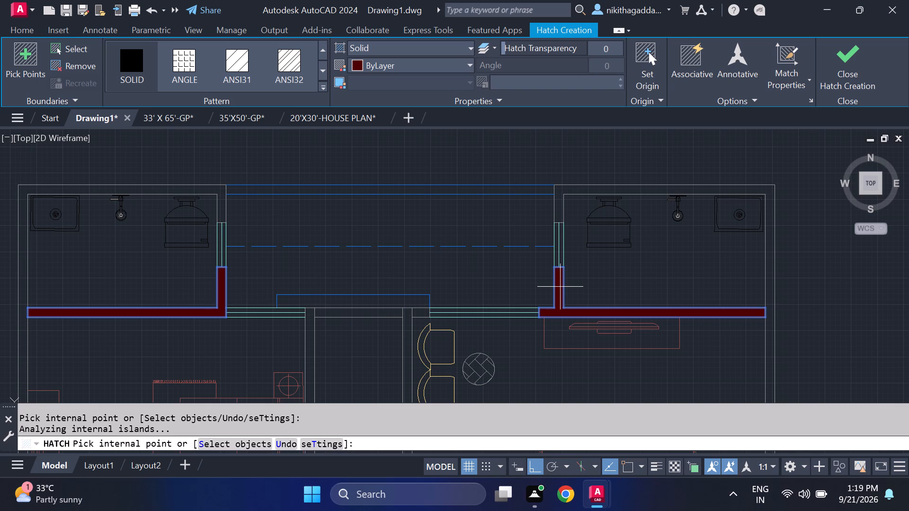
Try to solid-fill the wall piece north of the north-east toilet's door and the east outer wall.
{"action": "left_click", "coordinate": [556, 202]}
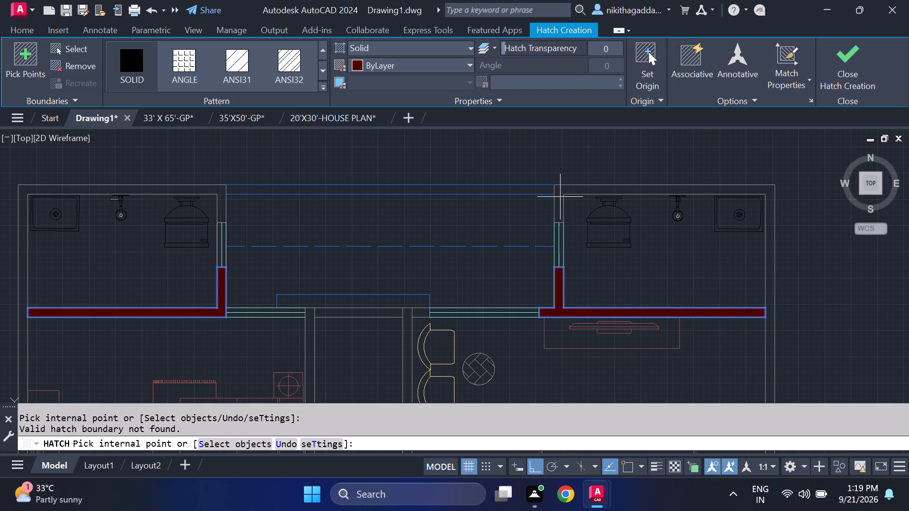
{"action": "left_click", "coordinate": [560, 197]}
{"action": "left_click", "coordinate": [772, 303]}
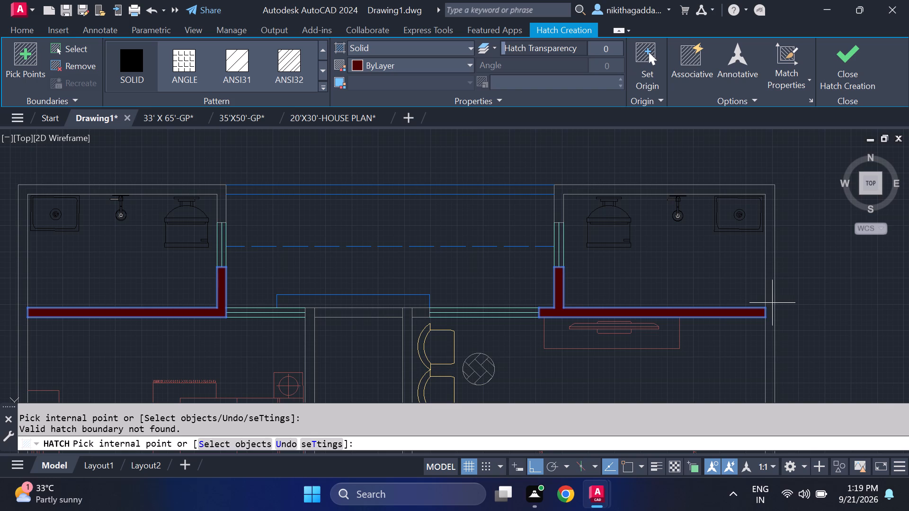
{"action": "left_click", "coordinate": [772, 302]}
Solid-fill the wall south of the north-east bedroom on both sides of its opening.
{"action": "scroll", "coordinate": [769, 300], "scroll_direction": "down", "scroll_amount": 3}
{"action": "middle_click_drag", "start_coordinate": [781, 331], "coordinate": [714, 260]}
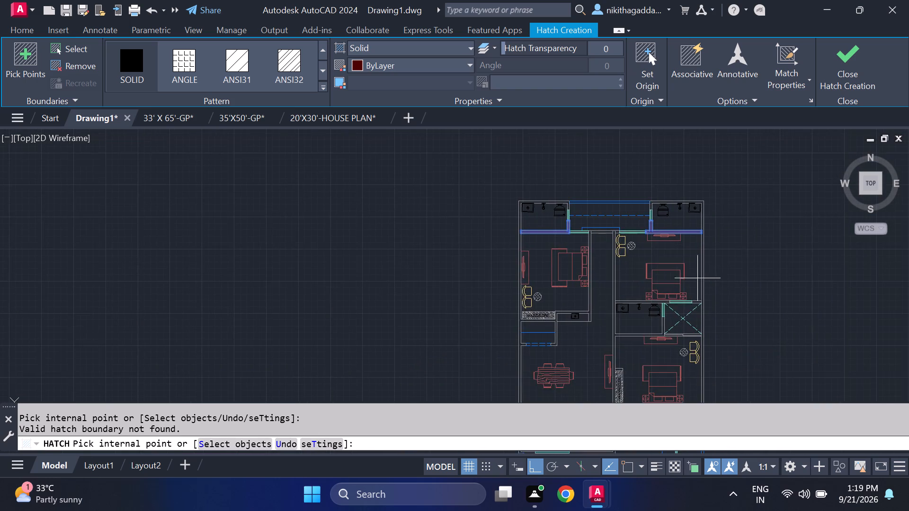
{"action": "scroll", "coordinate": [651, 306], "scroll_direction": "up", "scroll_amount": 3}
{"action": "left_click", "coordinate": [642, 294]}
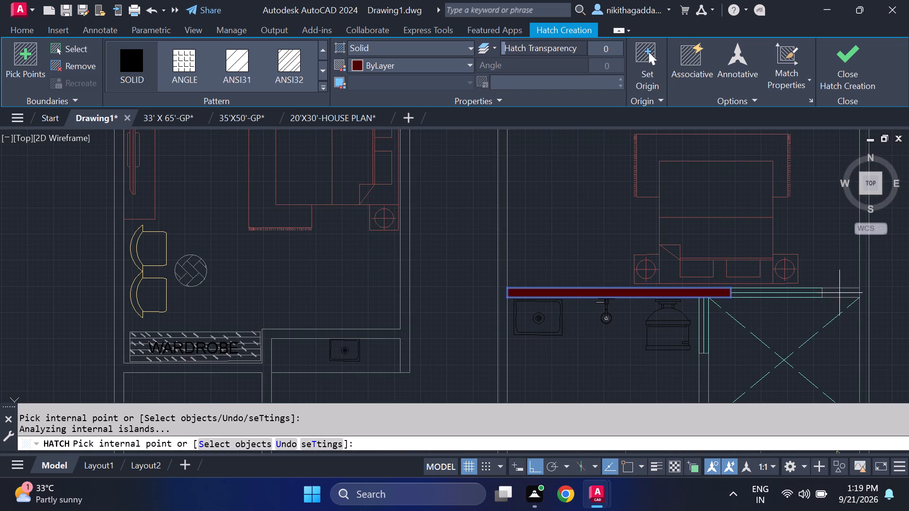
{"action": "left_click", "coordinate": [841, 294]}
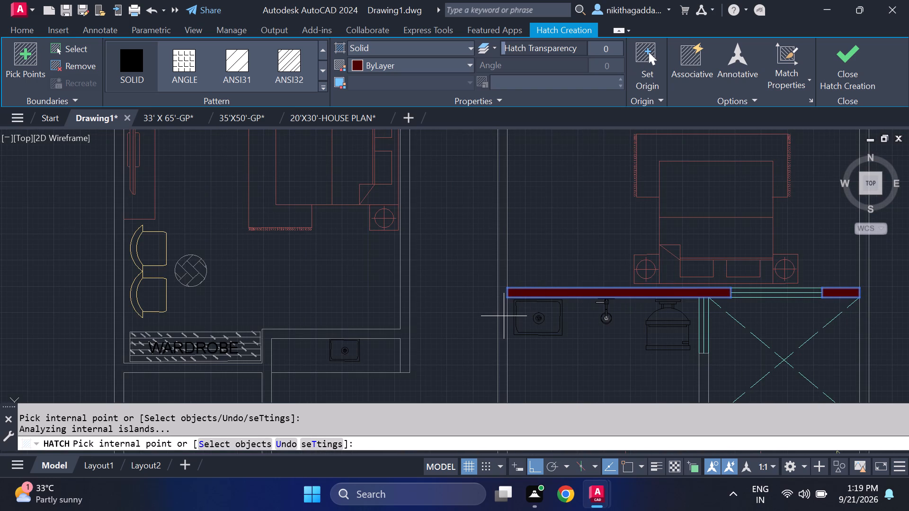
Try to solid-fill the west wall beside the toilet south of the north-east bedroom, and finish the hatch.
{"action": "left_click", "coordinate": [504, 316]}
{"action": "scroll", "coordinate": [503, 309], "scroll_direction": "down", "scroll_amount": 3}
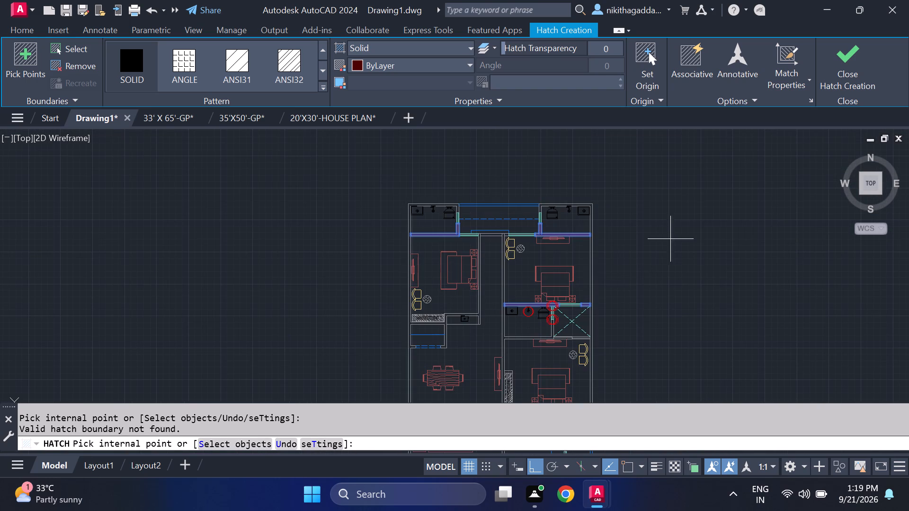
{"action": "left_click", "coordinate": [832, 65]}
Look over the filled walls around the two northern toilets and bedrooms.
{"action": "scroll", "coordinate": [514, 302], "scroll_direction": "up", "scroll_amount": 1}
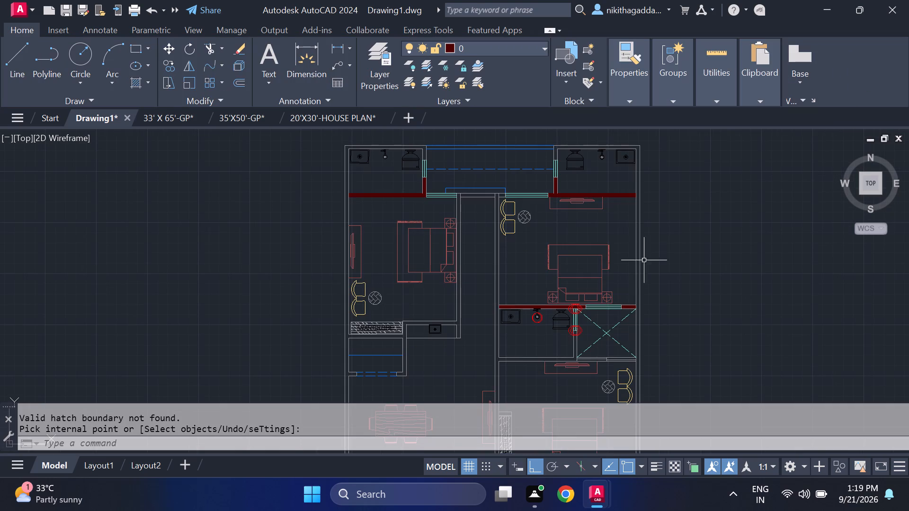
{"action": "middle_click_drag", "start_coordinate": [603, 228], "coordinate": [602, 241]}
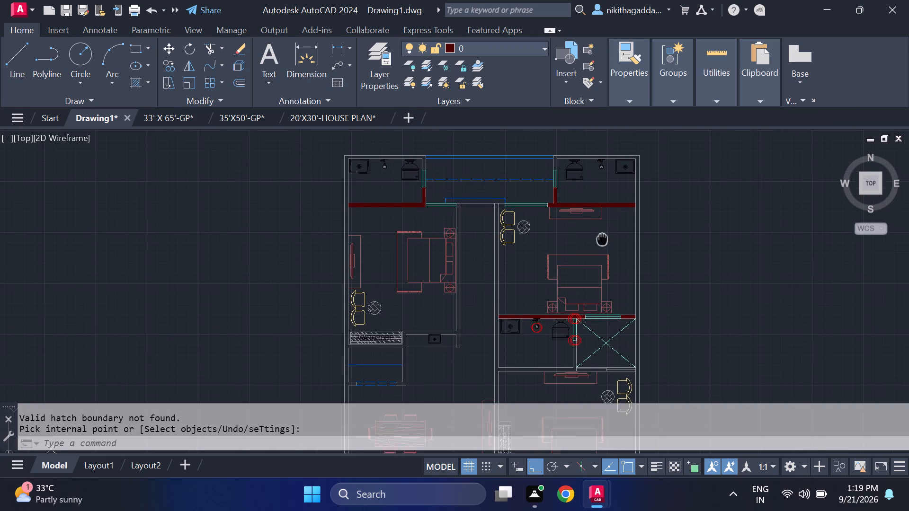
{"action": "middle_click_drag", "start_coordinate": [602, 241], "coordinate": [602, 270]}
{"action": "scroll", "coordinate": [452, 240], "scroll_direction": "up", "scroll_amount": 3}
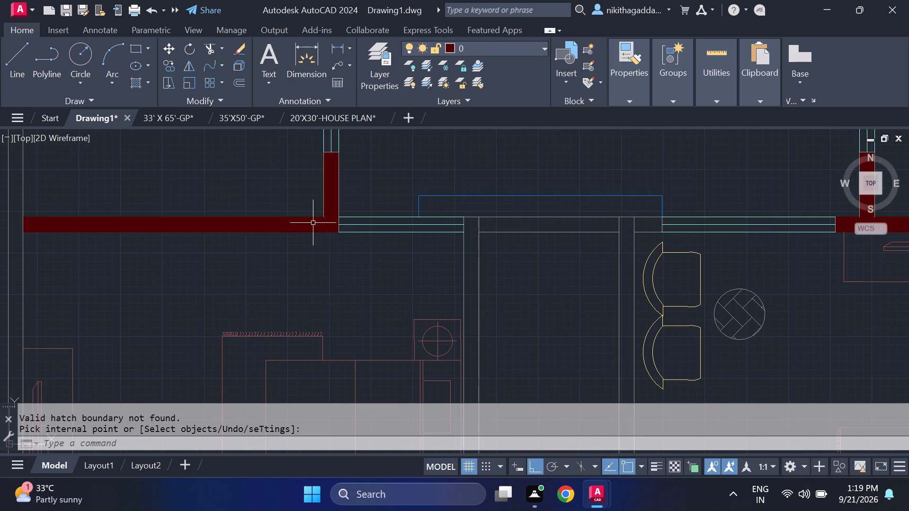
{"action": "scroll", "coordinate": [313, 223], "scroll_direction": "up", "scroll_amount": 2}
{"action": "scroll", "coordinate": [313, 225], "scroll_direction": "down", "scroll_amount": 3}
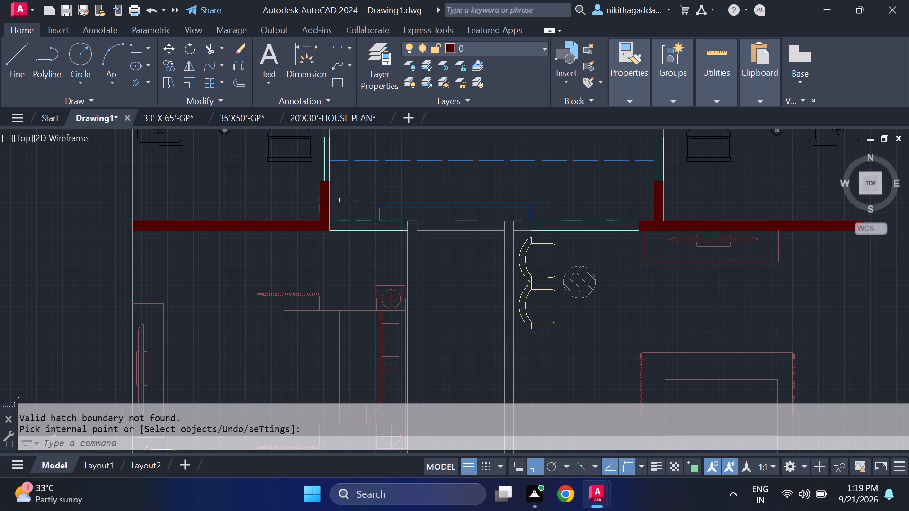
{"action": "scroll", "coordinate": [320, 195], "scroll_direction": "up", "scroll_amount": 2}
{"action": "left_click", "coordinate": [319, 202]}
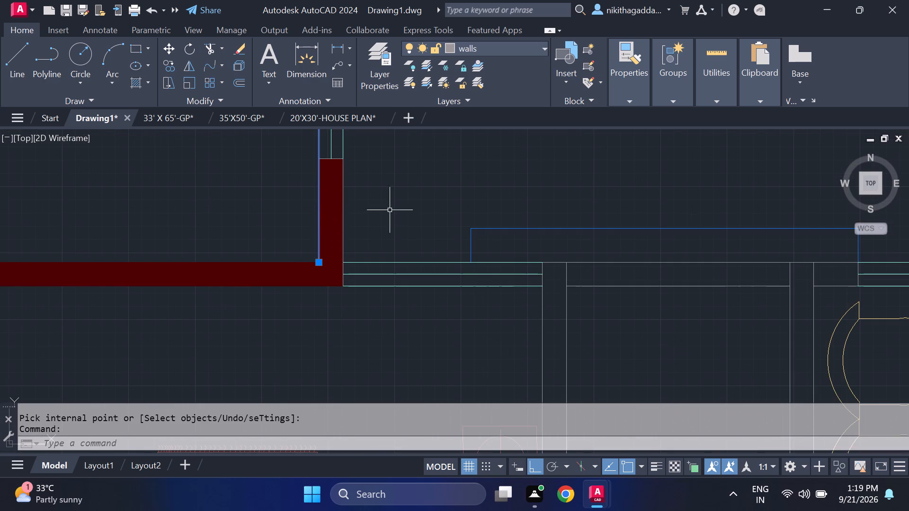
{"action": "scroll", "coordinate": [392, 213], "scroll_direction": "down", "scroll_amount": 3}
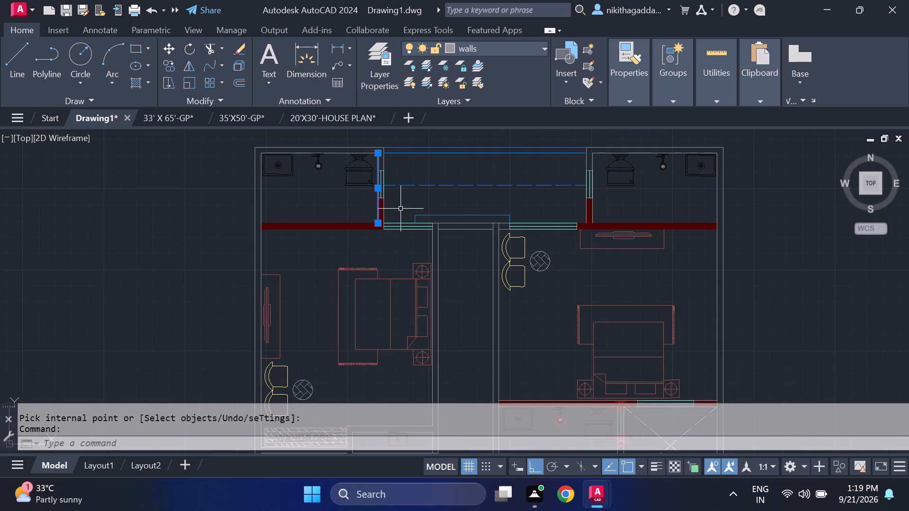
{"action": "key", "text": "Escape"}
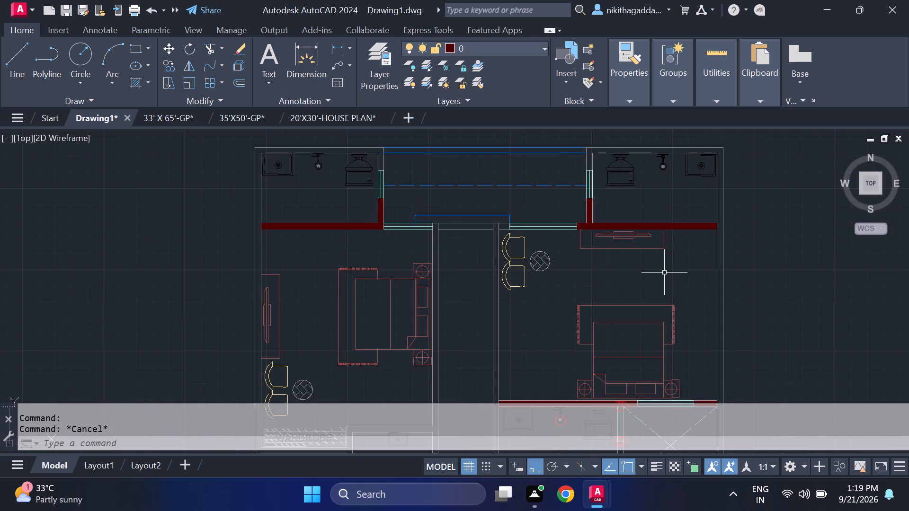
{"action": "middle_click_drag", "start_coordinate": [664, 273], "coordinate": [464, 208]}
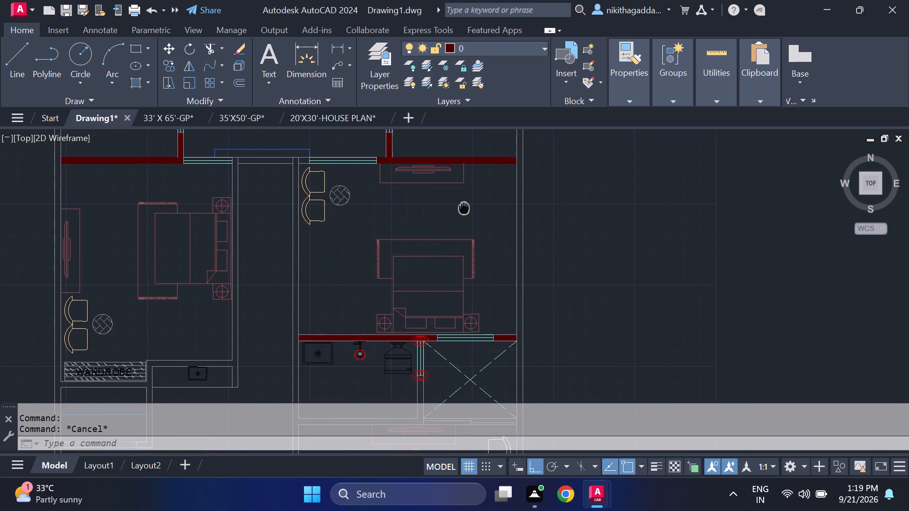
{"action": "middle_click_drag", "start_coordinate": [464, 208], "coordinate": [554, 267]}
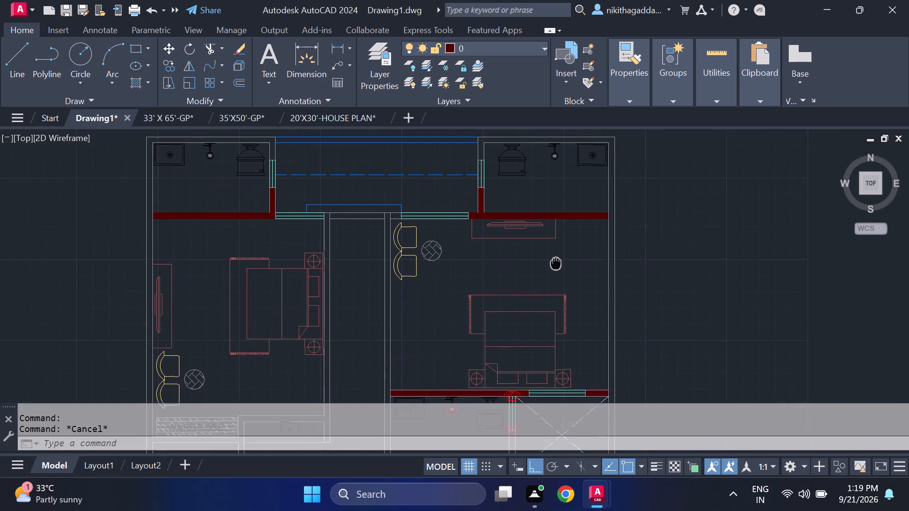
{"action": "middle_click_drag", "start_coordinate": [554, 267], "coordinate": [553, 277]}
Make the doors layer current and set its colour to index 250.
{"action": "left_click", "coordinate": [539, 43]}
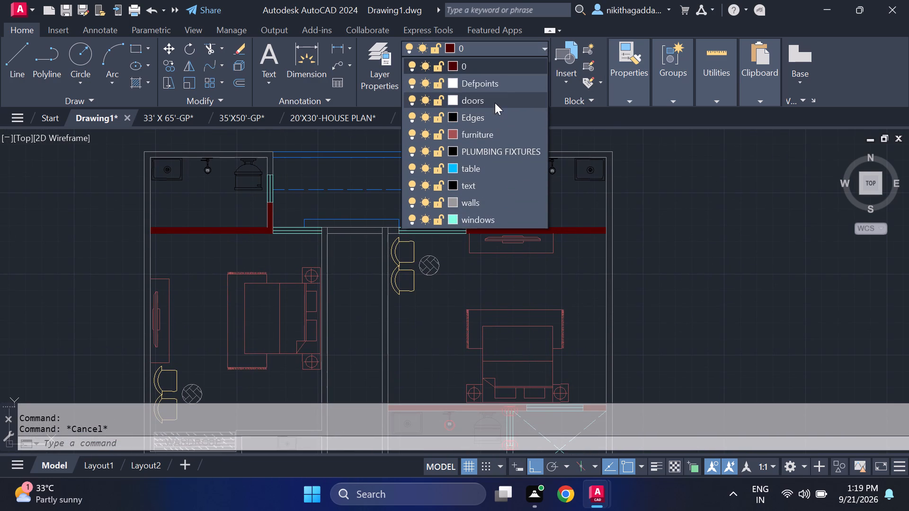
{"action": "left_click", "coordinate": [495, 103]}
{"action": "left_click", "coordinate": [449, 46]}
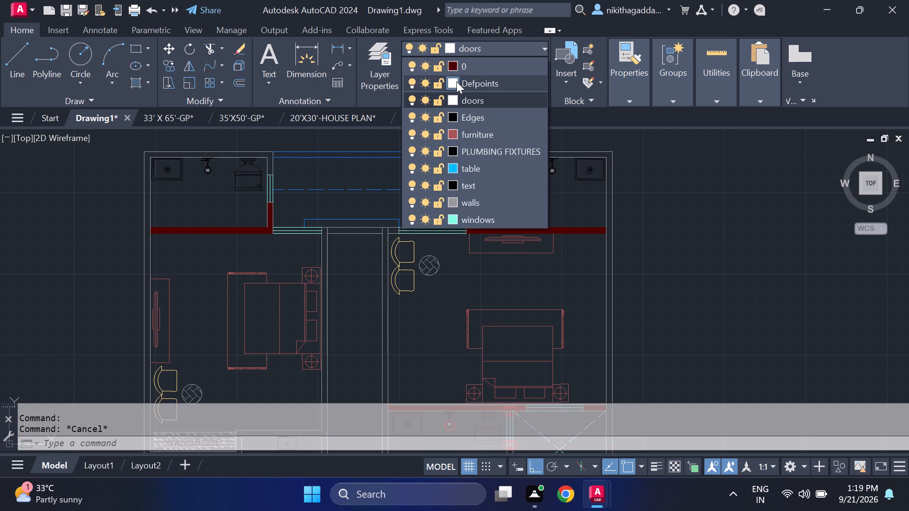
{"action": "left_click", "coordinate": [452, 99]}
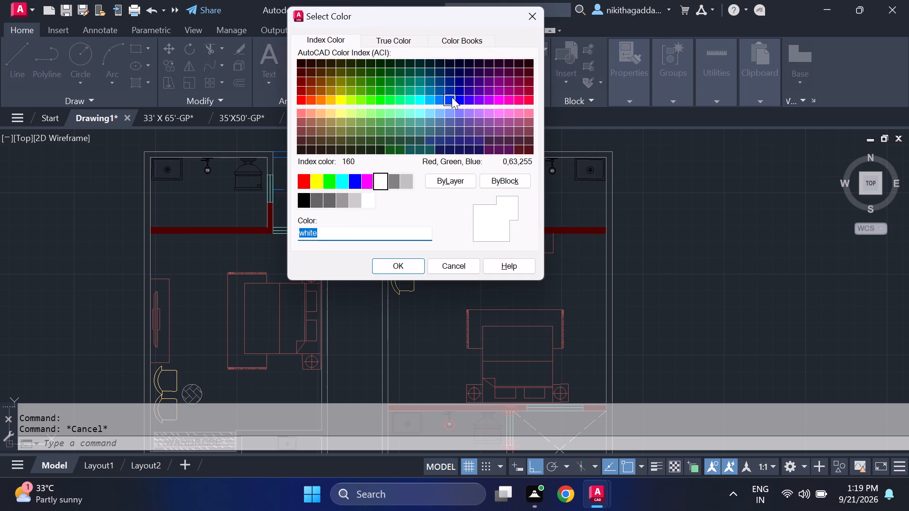
{"action": "left_click", "coordinate": [306, 195]}
{"action": "left_click", "coordinate": [403, 263]}
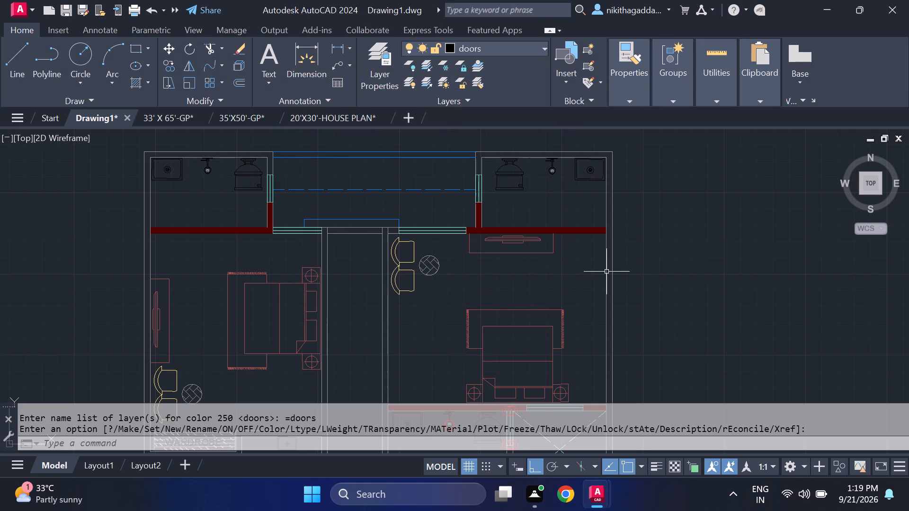
Place a Door - Imperial block from the architectural tool palette in the empty space east of the floor plan.
{"action": "type", "text": "TP"}
{"action": "key", "text": "Return"}
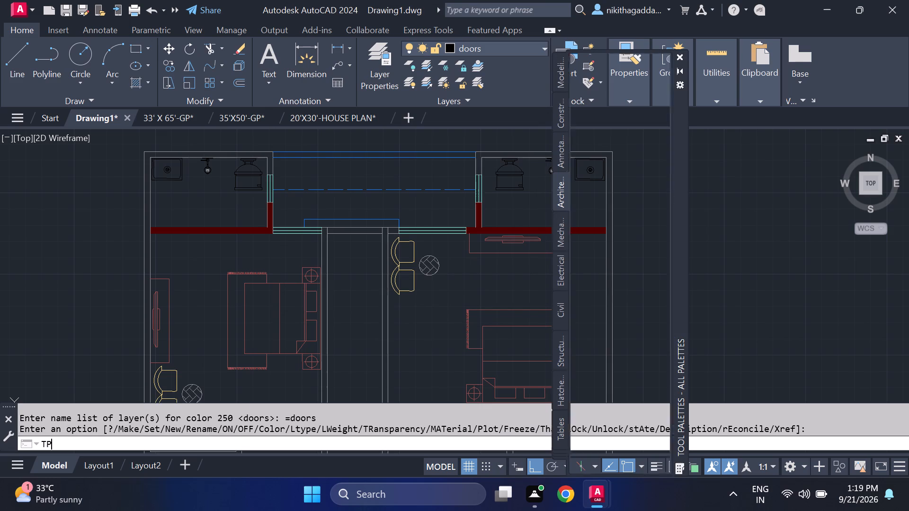
{"action": "left_click_drag", "start_coordinate": [629, 101], "coordinate": [747, 265]}
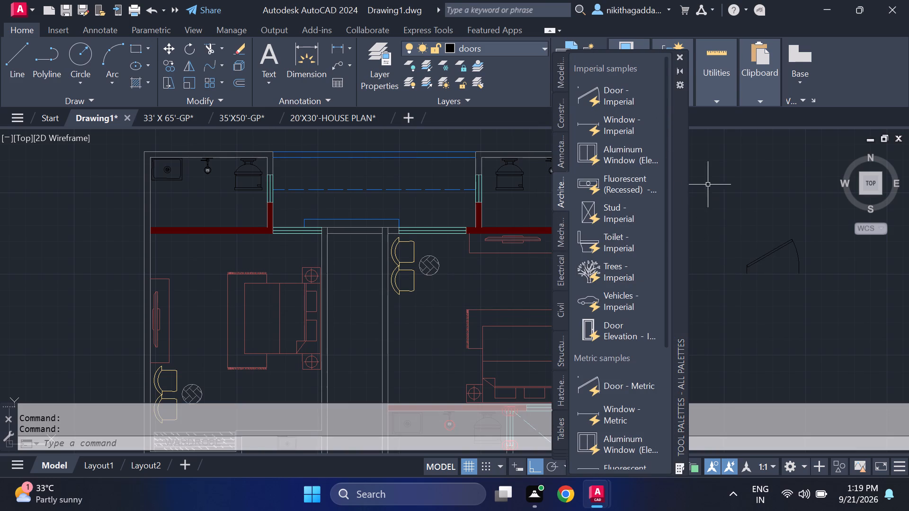
{"action": "left_click", "coordinate": [678, 59]}
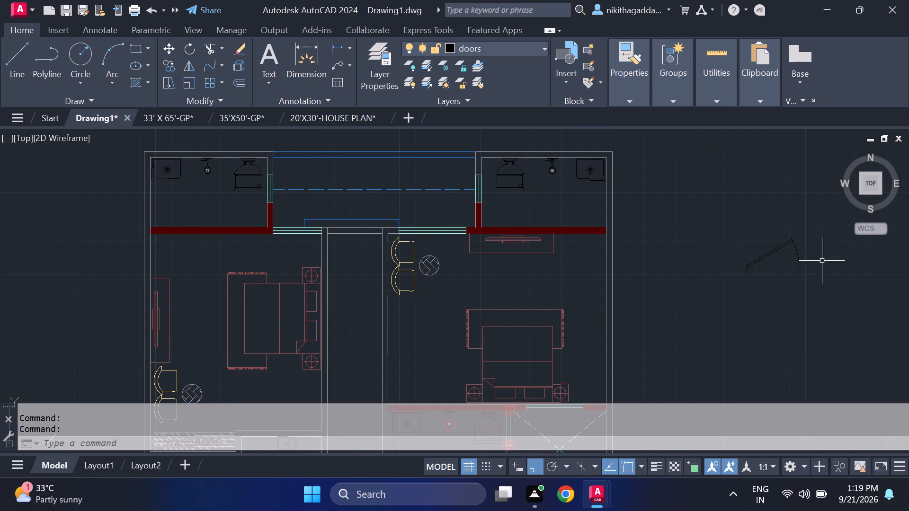
Set the new door block's opening angle to Open 90º.
{"action": "left_click", "coordinate": [817, 236]}
{"action": "left_click", "coordinate": [723, 296]}
{"action": "left_click", "coordinate": [742, 243]}
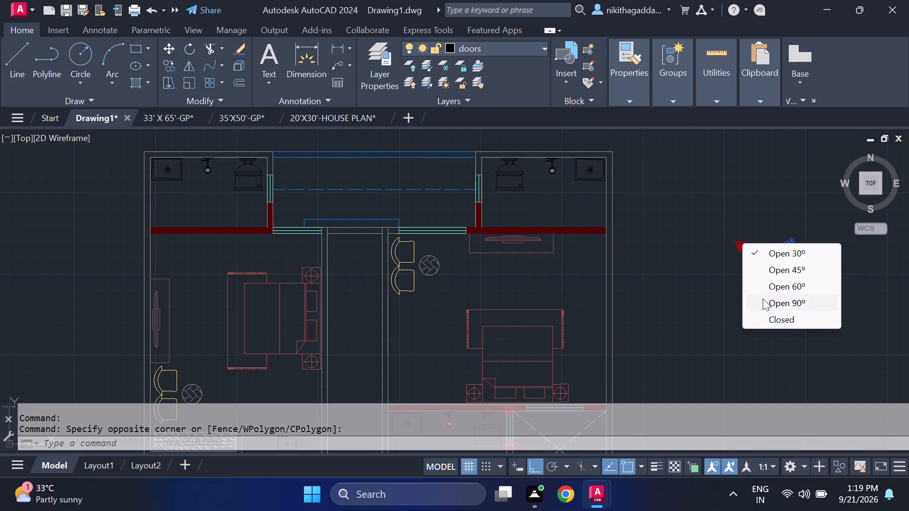
{"action": "left_click", "coordinate": [767, 307]}
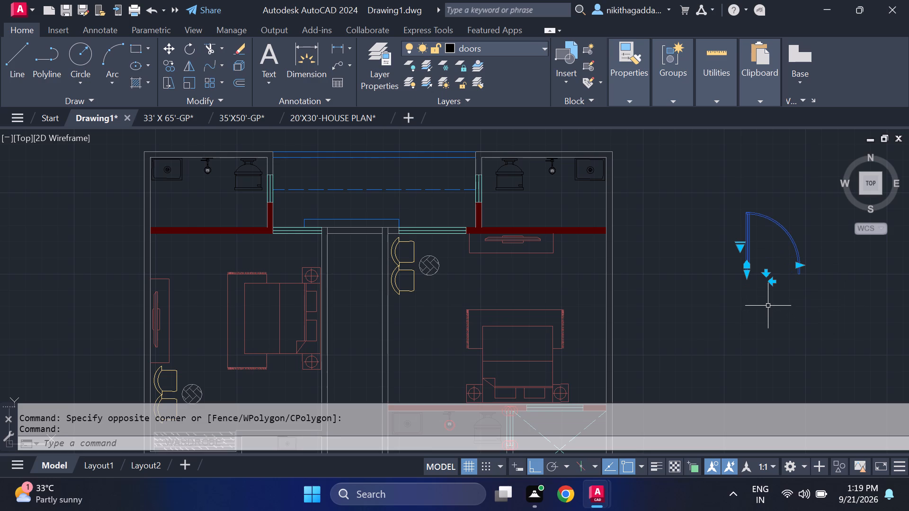
{"action": "key", "text": "Escape"}
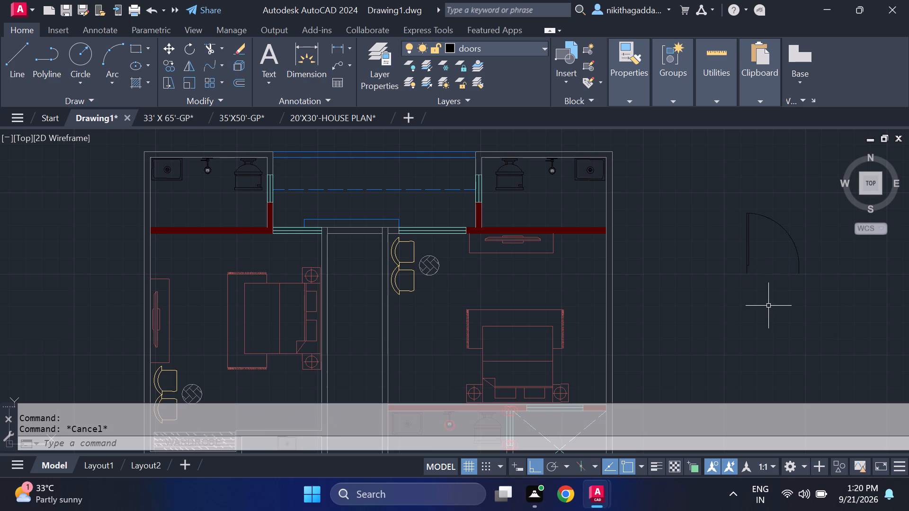
Scale the door block down slightly by eye from the lower end of its hinge side.
{"action": "left_click_drag", "start_coordinate": [781, 210], "coordinate": [778, 217]}
{"action": "left_click", "coordinate": [695, 279]}
{"action": "type", "text": "SCALE"}
{"action": "key", "text": "Return"}
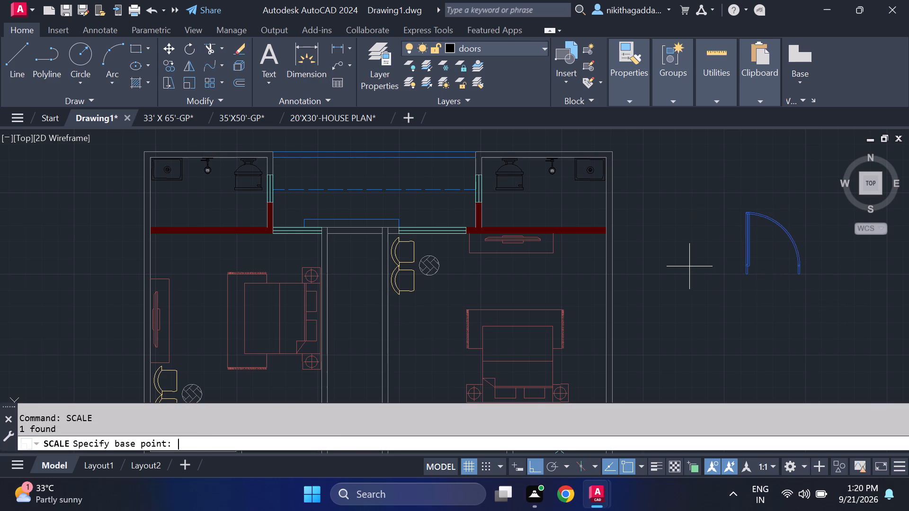
{"action": "left_click", "coordinate": [741, 276]}
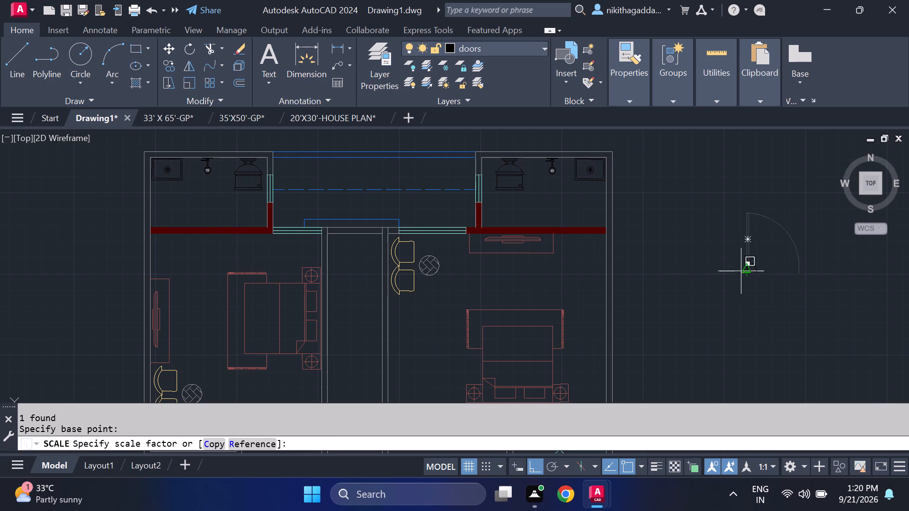
{"action": "left_click", "coordinate": [752, 248]}
Scale the door block down a little more by eye, using the bottom of its hinge side as base point.
{"action": "left_click", "coordinate": [789, 213]}
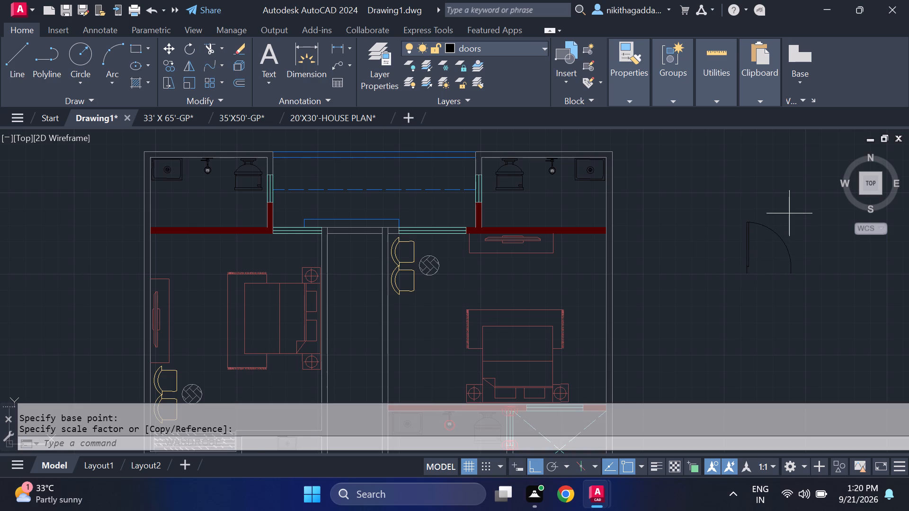
{"action": "left_click", "coordinate": [748, 270]}
{"action": "type", "text": "SCALE"}
{"action": "key", "text": "Return"}
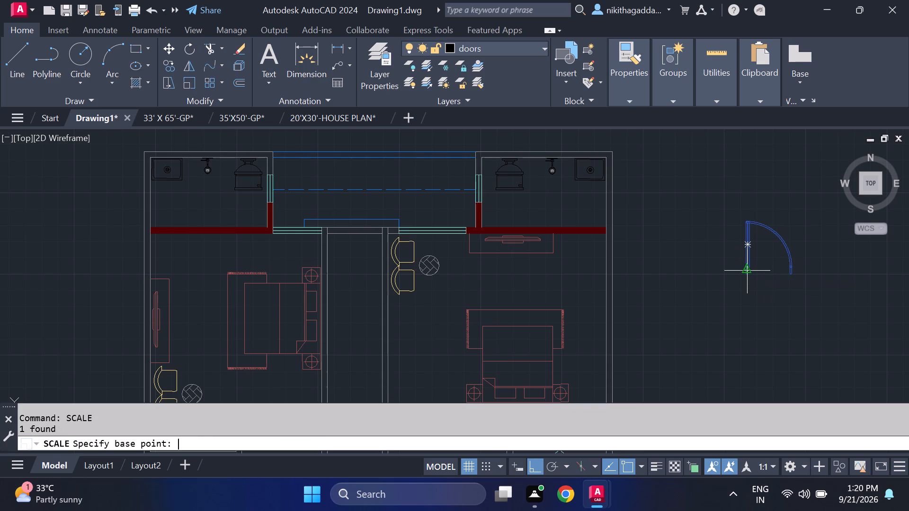
{"action": "scroll", "coordinate": [749, 271], "scroll_direction": "up", "scroll_amount": 3}
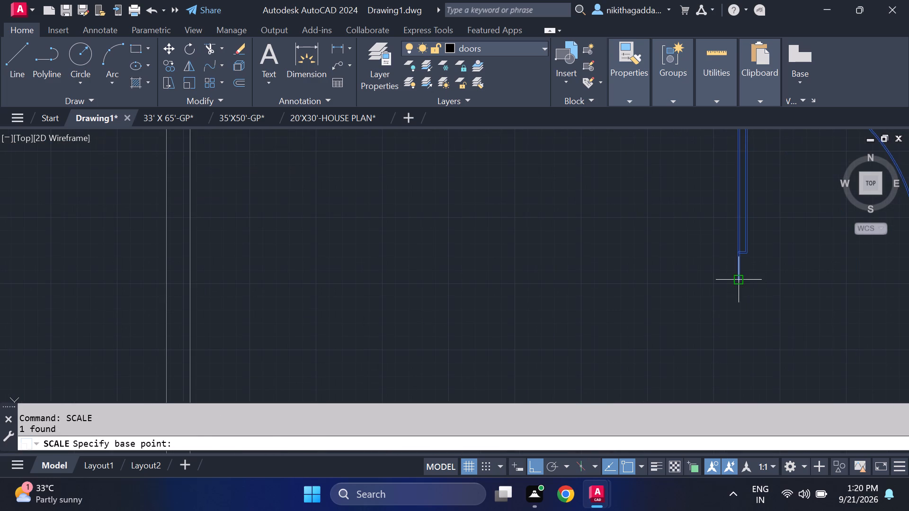
{"action": "left_click", "coordinate": [742, 282]}
{"action": "scroll", "coordinate": [745, 250], "scroll_direction": "down", "scroll_amount": 3}
{"action": "scroll", "coordinate": [753, 236], "scroll_direction": "up", "scroll_amount": 1}
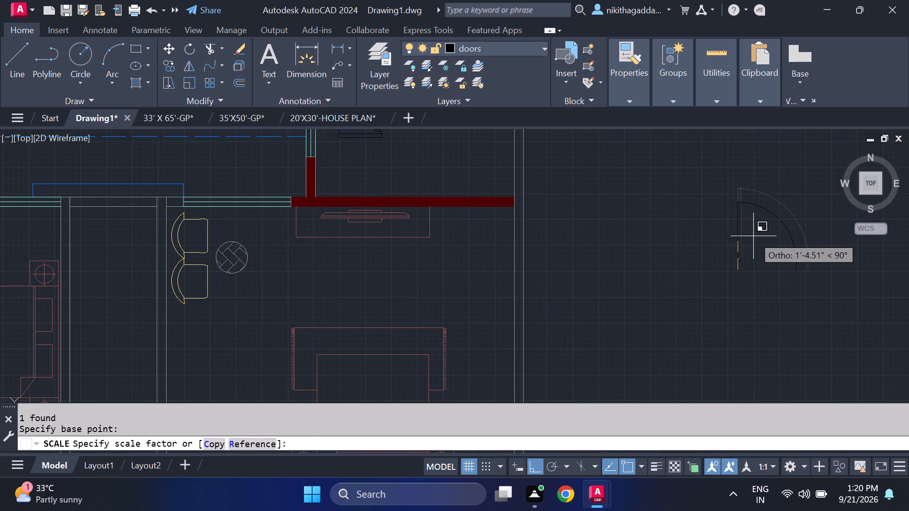
{"action": "left_click", "coordinate": [754, 235]}
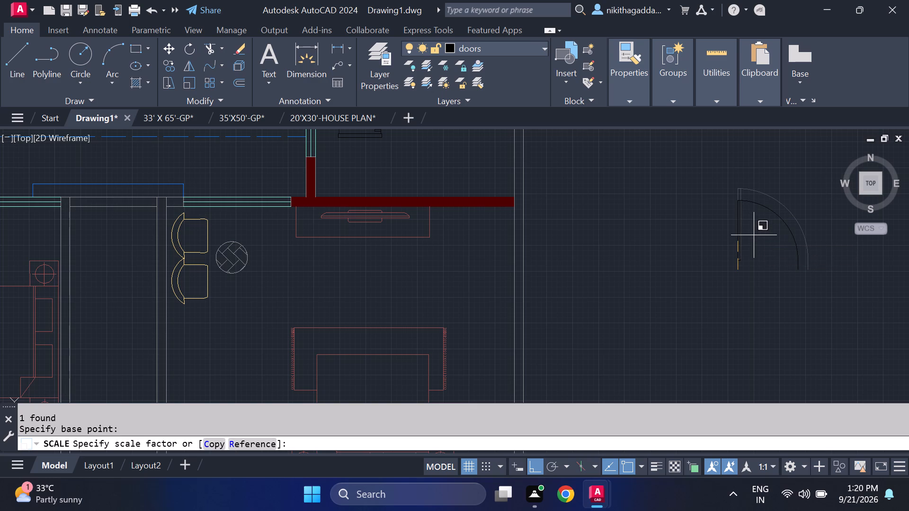
Mirror the scaled door block across a vertical line to its east, keeping the source door.
{"action": "scroll", "coordinate": [791, 246], "scroll_direction": "down", "scroll_amount": 2}
{"action": "middle_click_drag", "start_coordinate": [791, 286], "coordinate": [767, 312]}
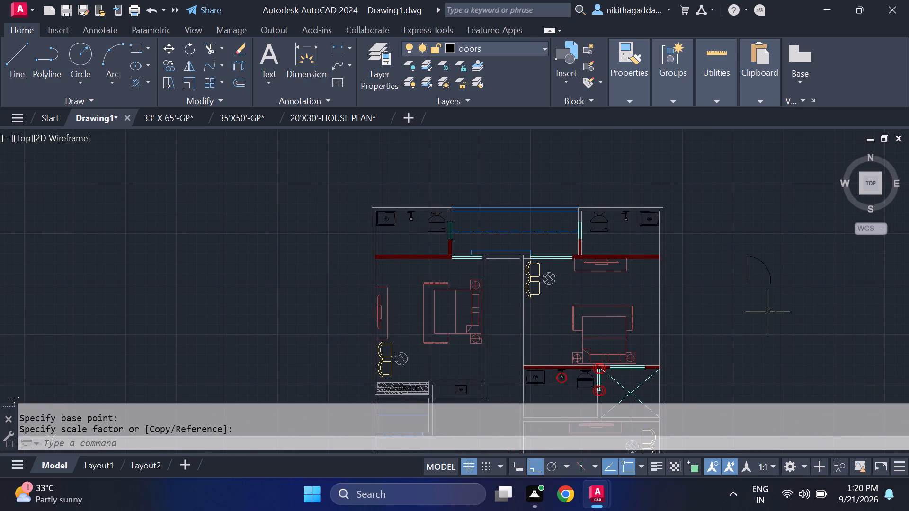
{"action": "middle_click_drag", "start_coordinate": [780, 292], "coordinate": [591, 292]}
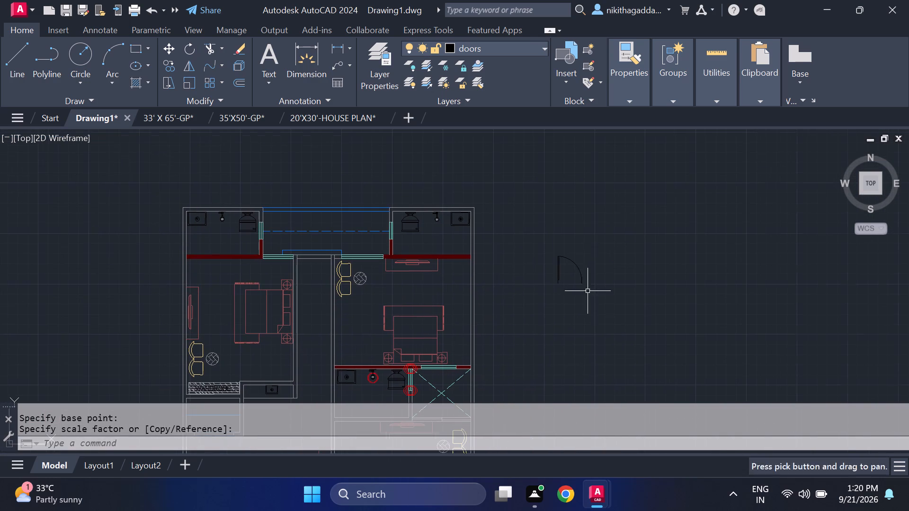
{"action": "left_click_drag", "start_coordinate": [611, 225], "coordinate": [589, 245]}
{"action": "left_click", "coordinate": [534, 301]}
{"action": "type", "text": "MI"}
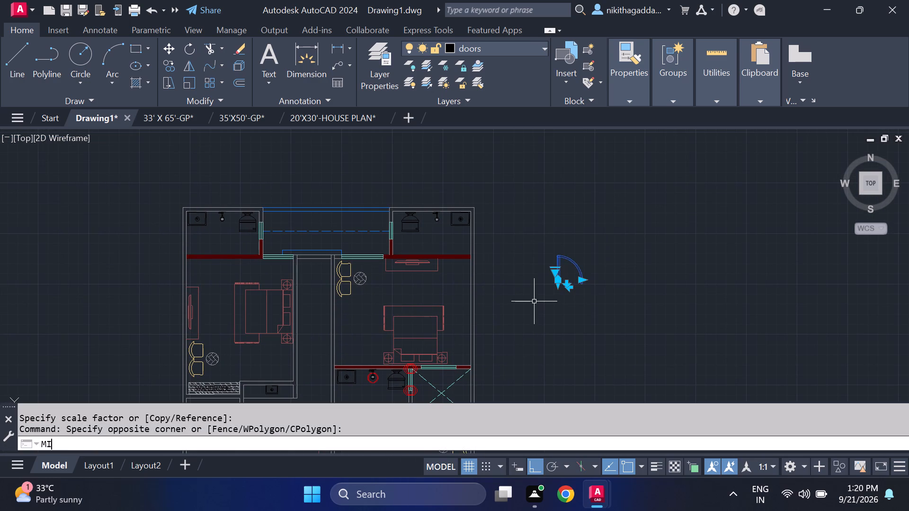
{"action": "key", "text": "Return"}
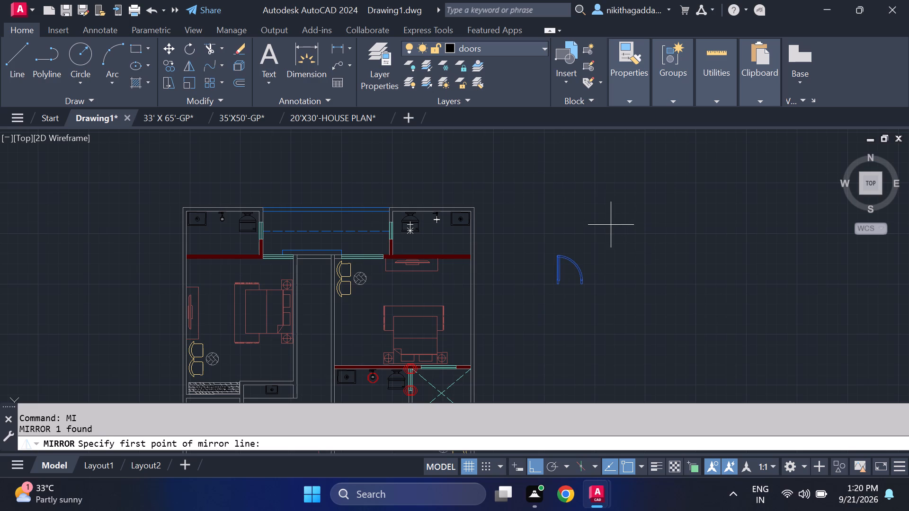
{"action": "left_click", "coordinate": [610, 220]}
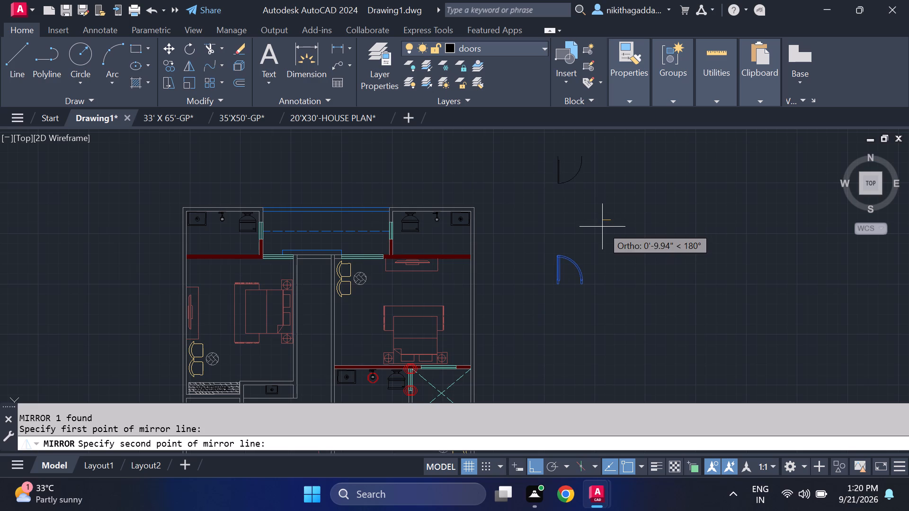
{"action": "left_click", "coordinate": [597, 349]}
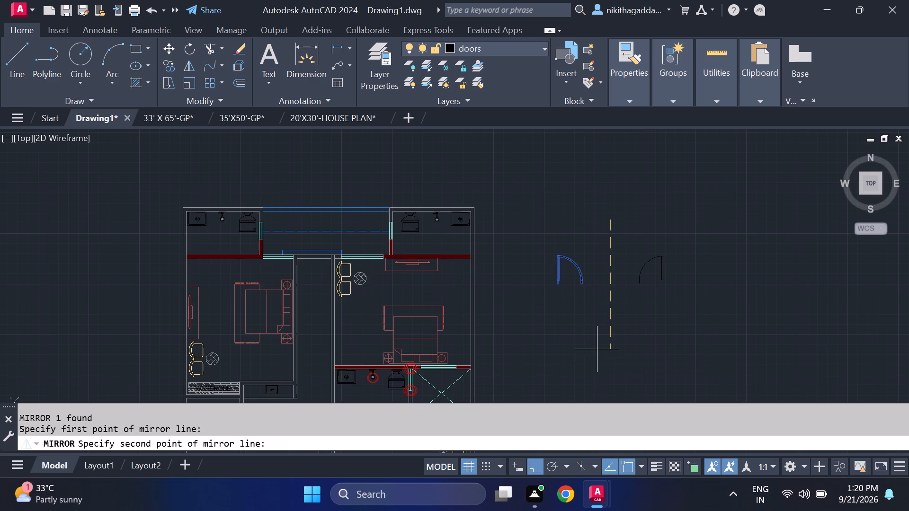
{"action": "key", "text": "n"}
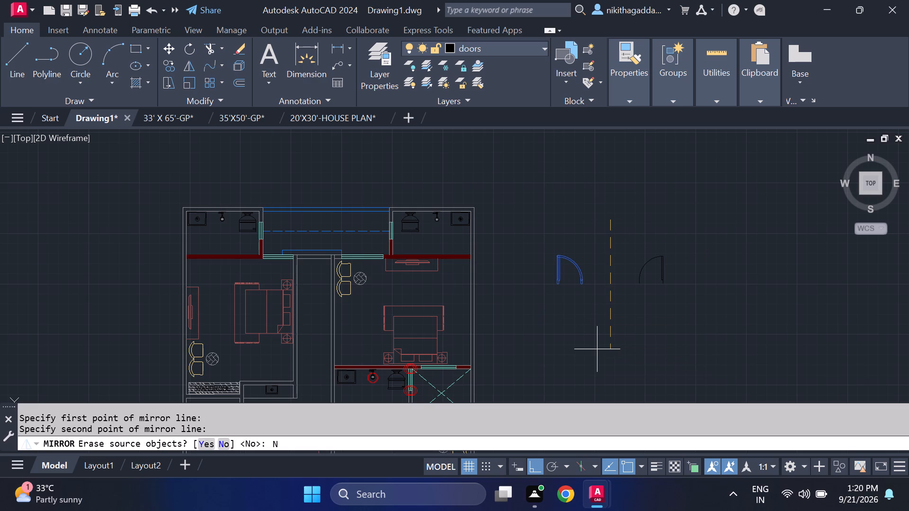
{"action": "key", "text": "o"}
{"action": "key", "text": "Return"}
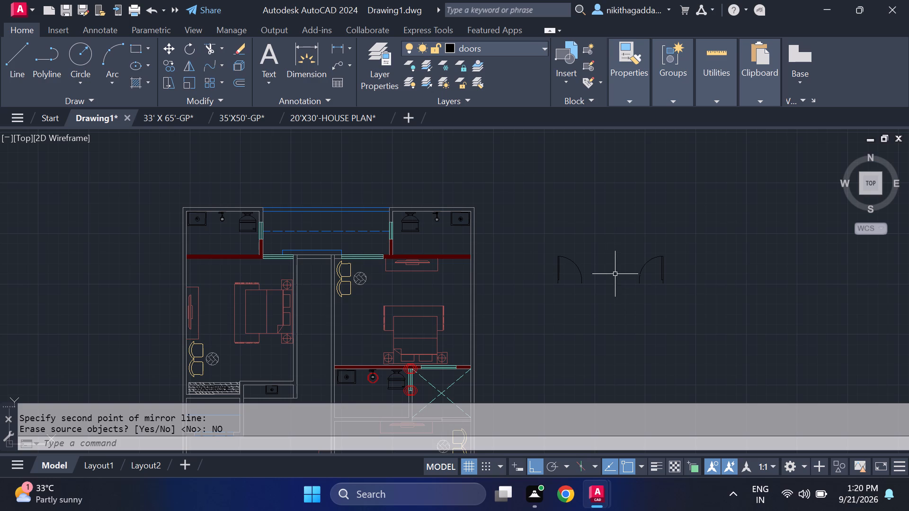
Copy the original door block straight south into the empty space east of the plan, using its lower hinge end as base point.
{"action": "scroll", "coordinate": [622, 296], "scroll_direction": "up", "scroll_amount": 1}
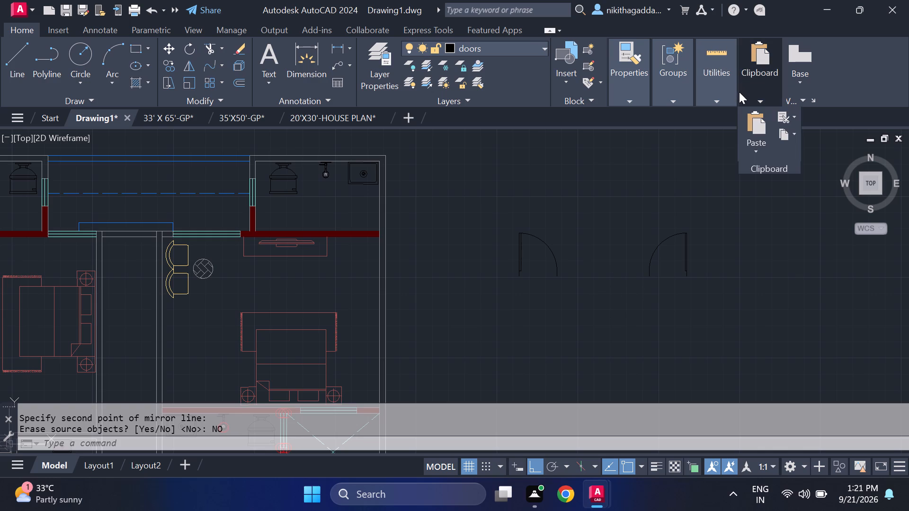
{"action": "middle_click_drag", "start_coordinate": [786, 149], "coordinate": [788, 95]}
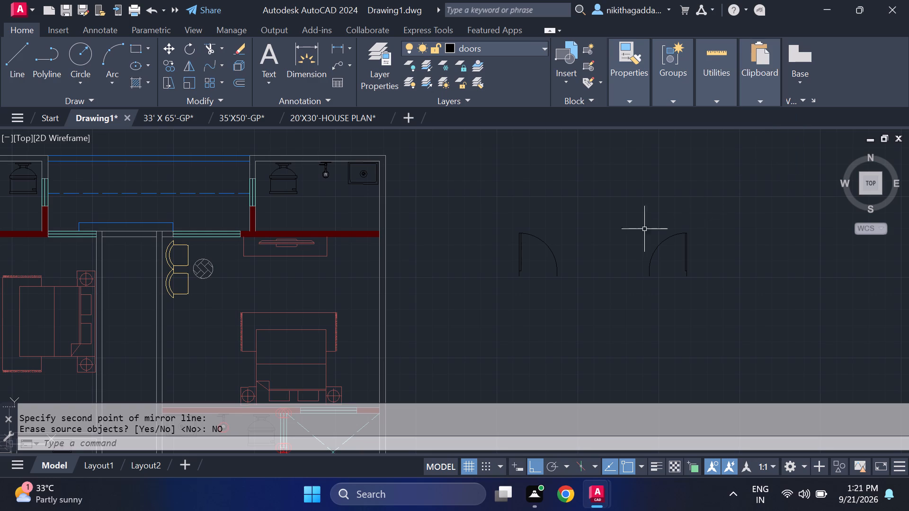
{"action": "left_click", "coordinate": [581, 221]}
{"action": "left_click", "coordinate": [490, 301]}
{"action": "middle_click_drag", "start_coordinate": [486, 282], "coordinate": [481, 162]}
{"action": "type", "text": "CO"}
{"action": "key", "text": "Return"}
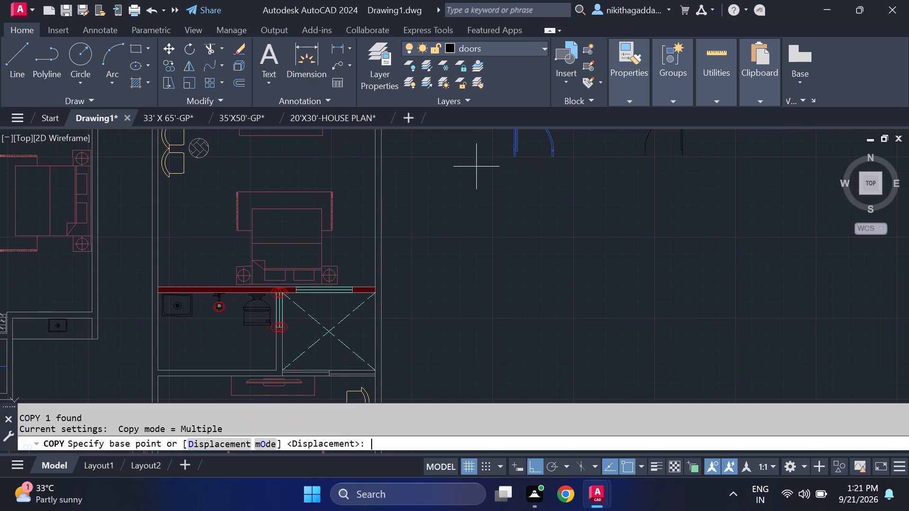
{"action": "left_click", "coordinate": [517, 160]}
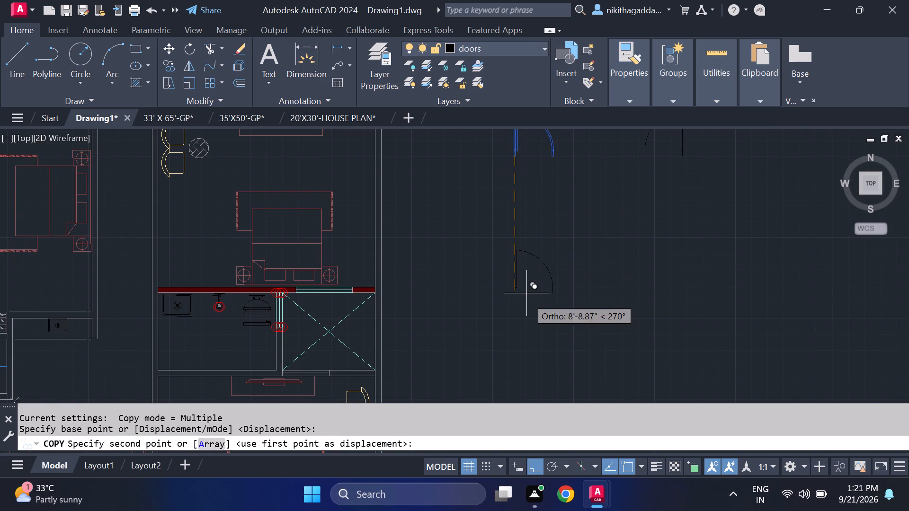
{"action": "left_click", "coordinate": [525, 310]}
{"action": "key", "text": "Escape"}
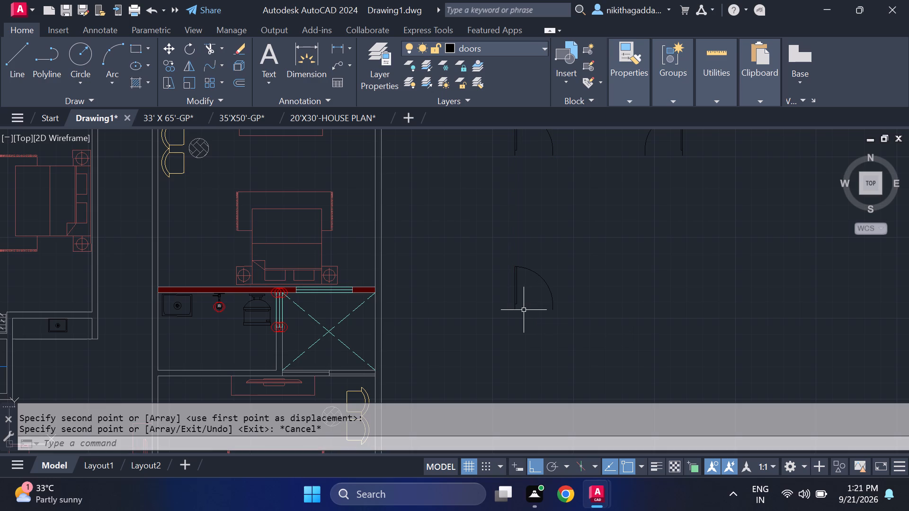
Rotate the copied door block 90° counterclockwise about the lower end of its hinge side.
{"action": "left_click", "coordinate": [591, 262]}
{"action": "left_click", "coordinate": [500, 326]}
{"action": "type", "text": "RO"}
{"action": "key", "text": "Return"}
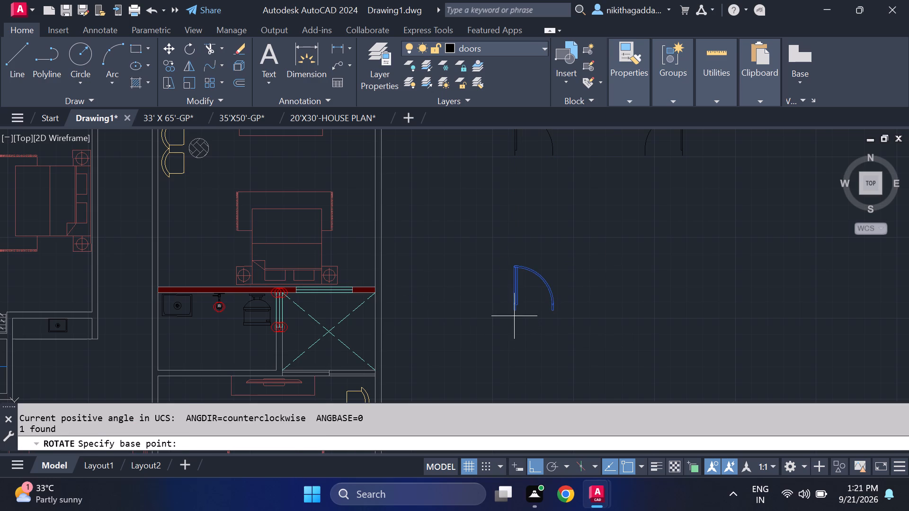
{"action": "left_click", "coordinate": [515, 313]}
{"action": "left_click", "coordinate": [559, 211]}
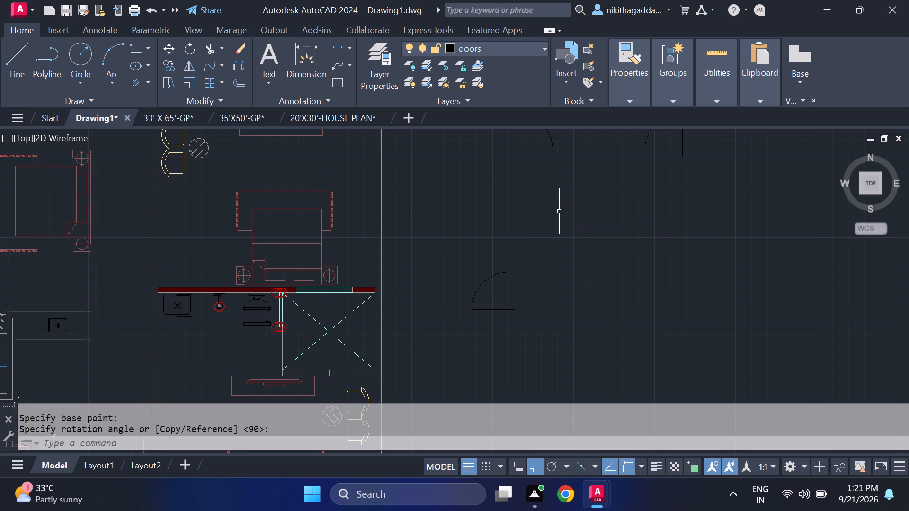
Mirror the rotated door block across a vertical line to its east, keeping the source door.
{"action": "left_click_drag", "start_coordinate": [559, 214], "coordinate": [558, 220]}
{"action": "left_click", "coordinate": [460, 361]}
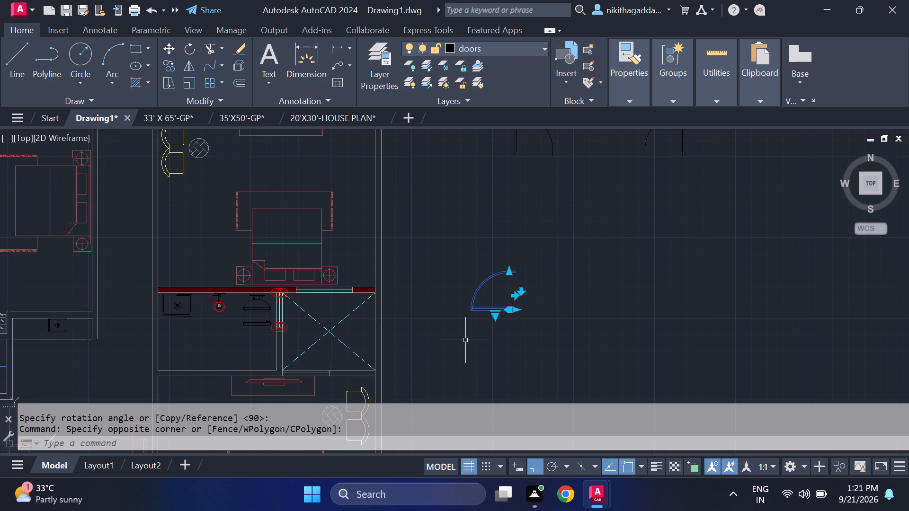
{"action": "type", "text": "MI"}
{"action": "key", "text": "Return"}
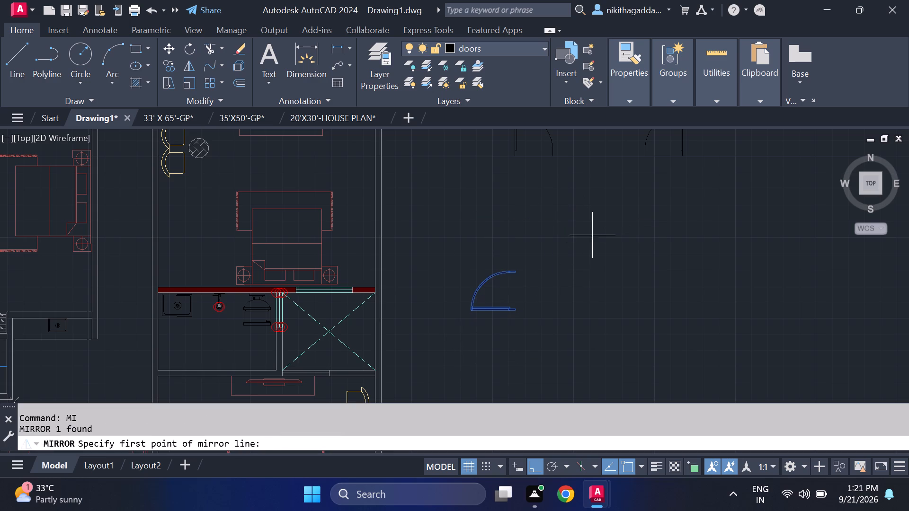
{"action": "left_click", "coordinate": [592, 234]}
{"action": "left_click", "coordinate": [588, 360]}
{"action": "type", "text": "NO"}
{"action": "key", "text": "Return"}
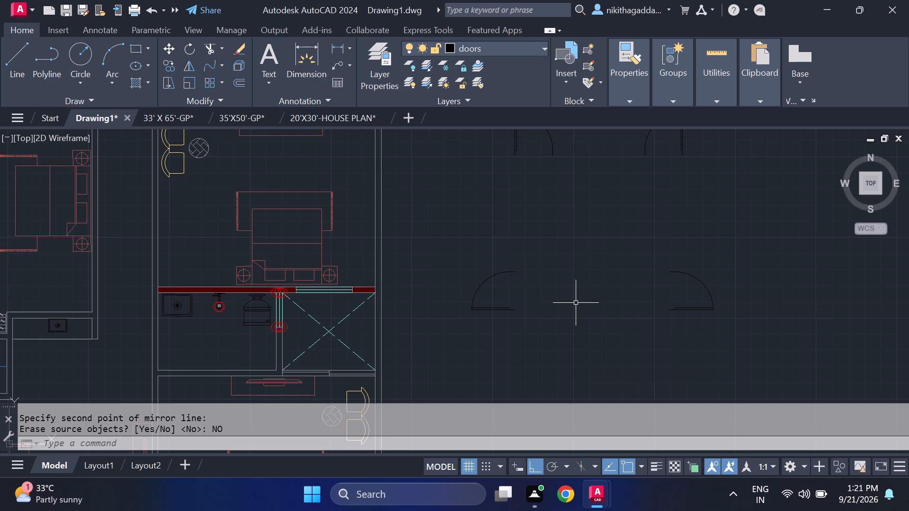
Mirror the eastern rotated door block across a horizontal line just south of it, keeping the source door.
{"action": "middle_click_drag", "start_coordinate": [577, 301], "coordinate": [545, 211]}
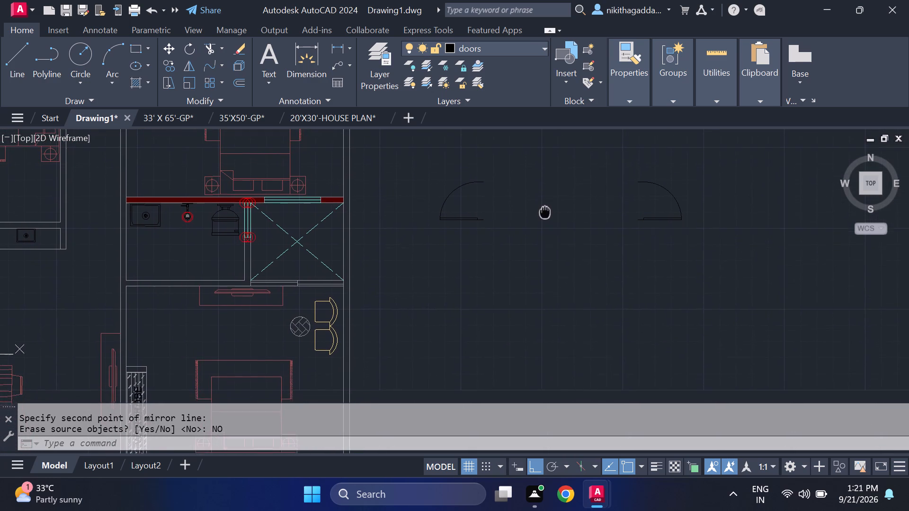
{"action": "middle_click_drag", "start_coordinate": [545, 211], "coordinate": [545, 205]}
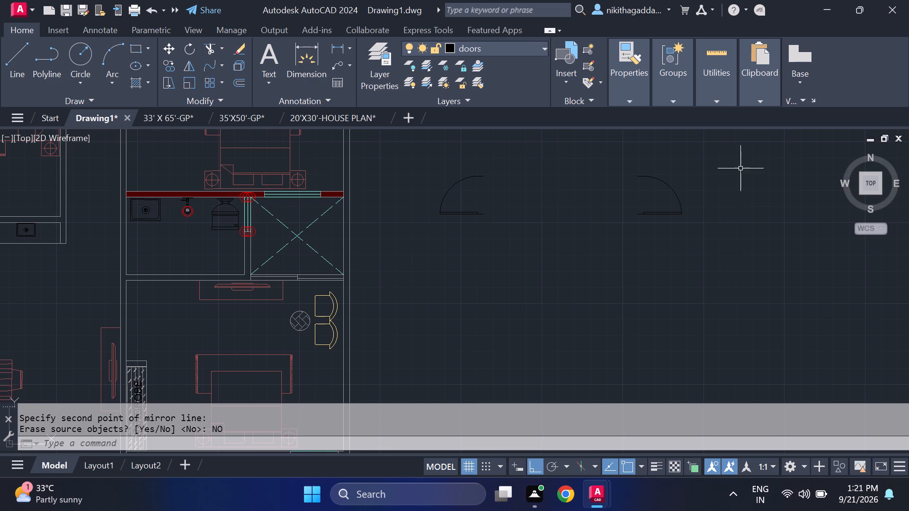
{"action": "left_click_drag", "start_coordinate": [740, 168], "coordinate": [725, 178]}
{"action": "left_click", "coordinate": [557, 243]}
{"action": "type", "text": "MI"}
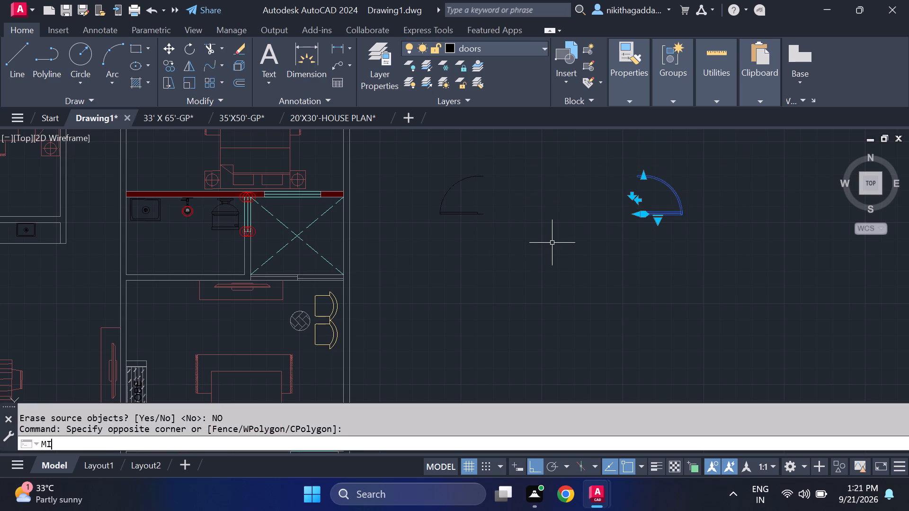
{"action": "key", "text": "Return"}
{"action": "left_click", "coordinate": [552, 243]}
{"action": "left_click", "coordinate": [819, 249]}
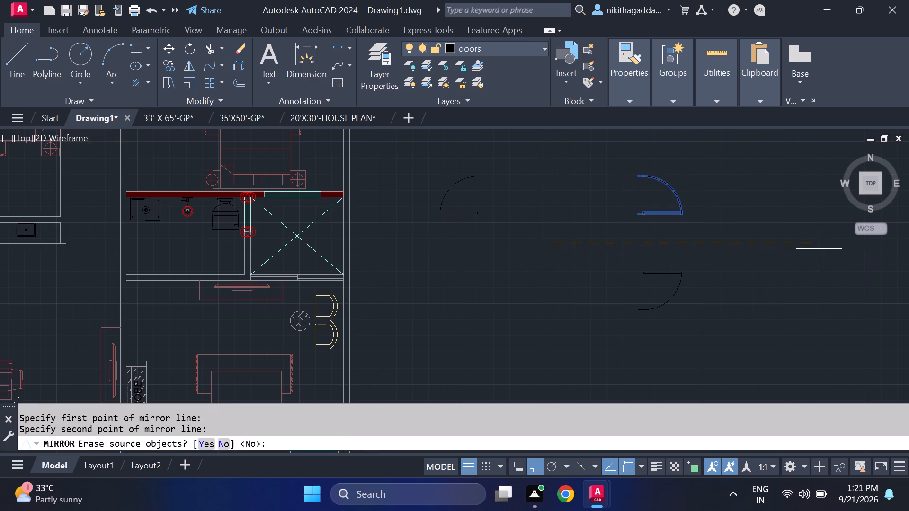
{"action": "type", "text": "NP"}
{"action": "key", "text": "BackSpace"}
{"action": "key", "text": "o"}
{"action": "key", "text": "Return"}
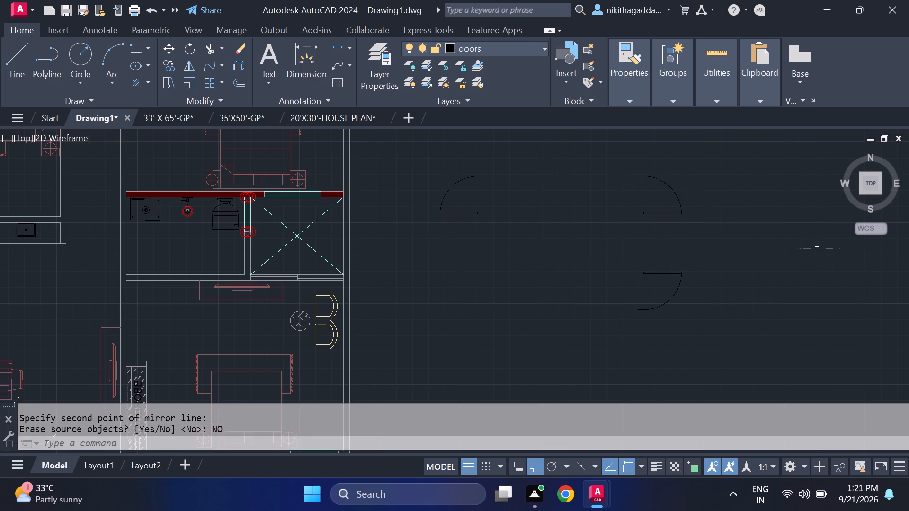
Copy the original door block by its lower hinge end to the west end of the northwest bathroom's south wall.
{"action": "middle_click_drag", "start_coordinate": [790, 279], "coordinate": [782, 258]}
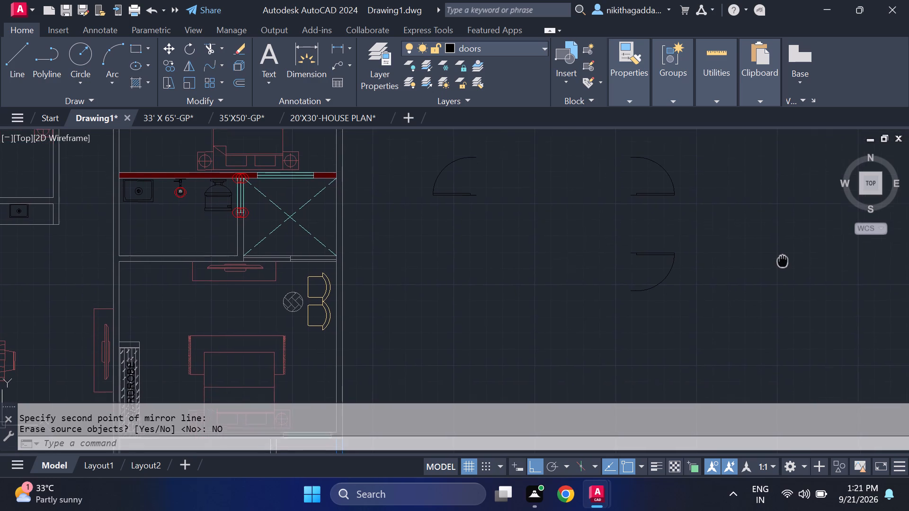
{"action": "middle_click_drag", "start_coordinate": [782, 258], "coordinate": [802, 306]}
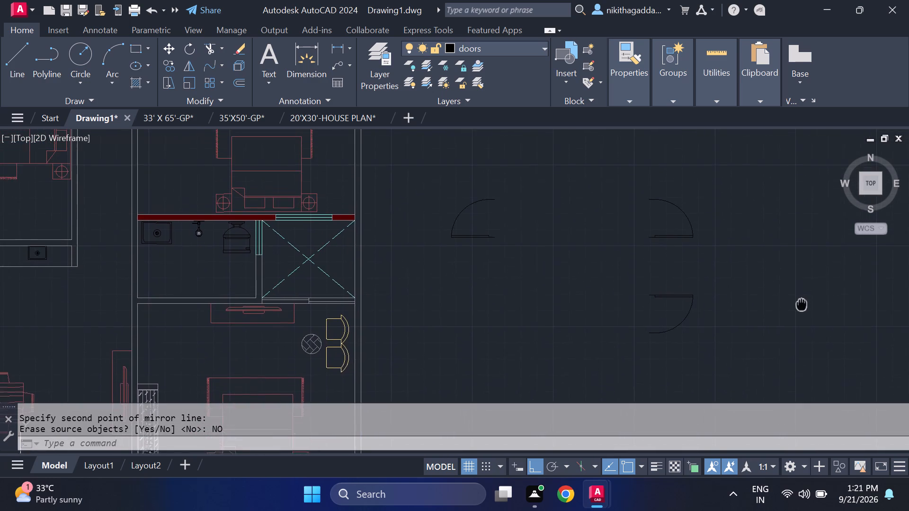
{"action": "middle_click_drag", "start_coordinate": [802, 306], "coordinate": [798, 314]}
{"action": "scroll", "coordinate": [726, 282], "scroll_direction": "down", "scroll_amount": 2}
{"action": "scroll", "coordinate": [659, 196], "scroll_direction": "up", "scroll_amount": 2}
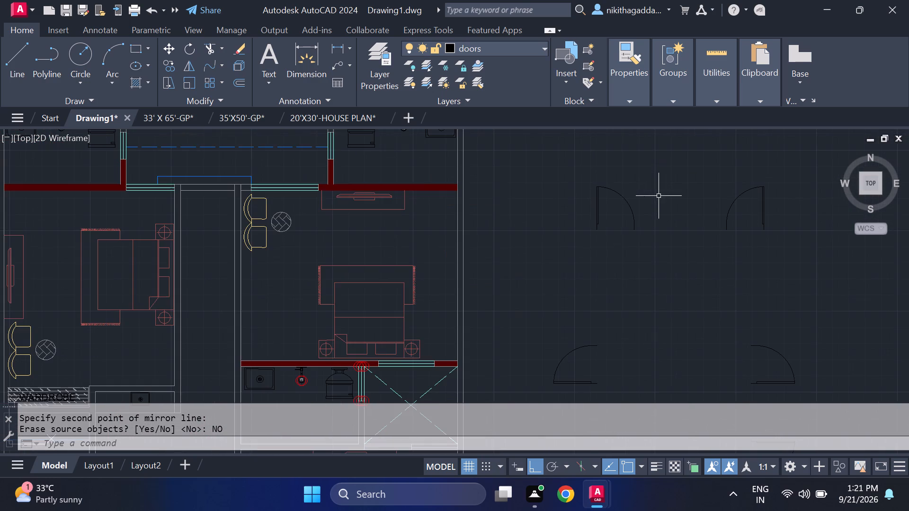
{"action": "left_click_drag", "start_coordinate": [654, 180], "coordinate": [646, 186]}
{"action": "left_click", "coordinate": [560, 264]}
{"action": "type", "text": "CO"}
{"action": "key", "text": "Return"}
{"action": "scroll", "coordinate": [553, 203], "scroll_direction": "up", "scroll_amount": 2}
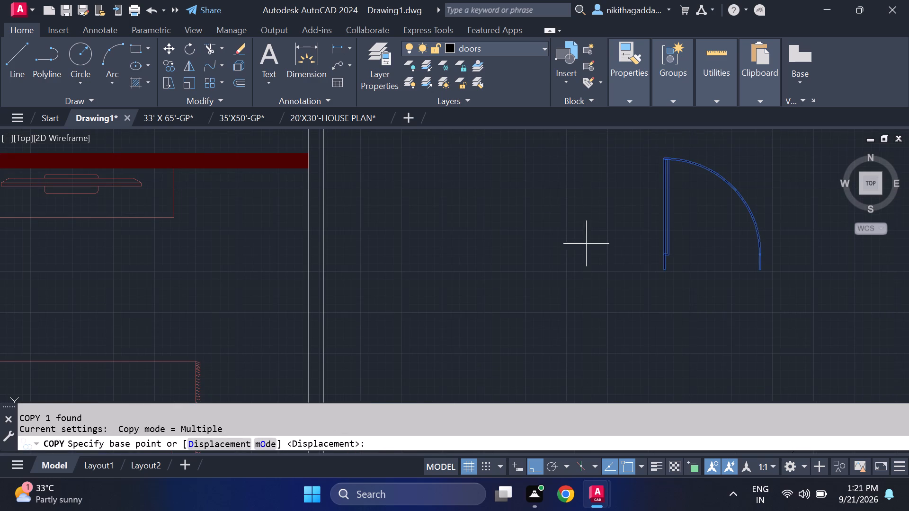
{"action": "left_click", "coordinate": [663, 274]}
{"action": "scroll", "coordinate": [311, 272], "scroll_direction": "down", "scroll_amount": 3}
{"action": "middle_click_drag", "start_coordinate": [409, 280], "coordinate": [632, 293]}
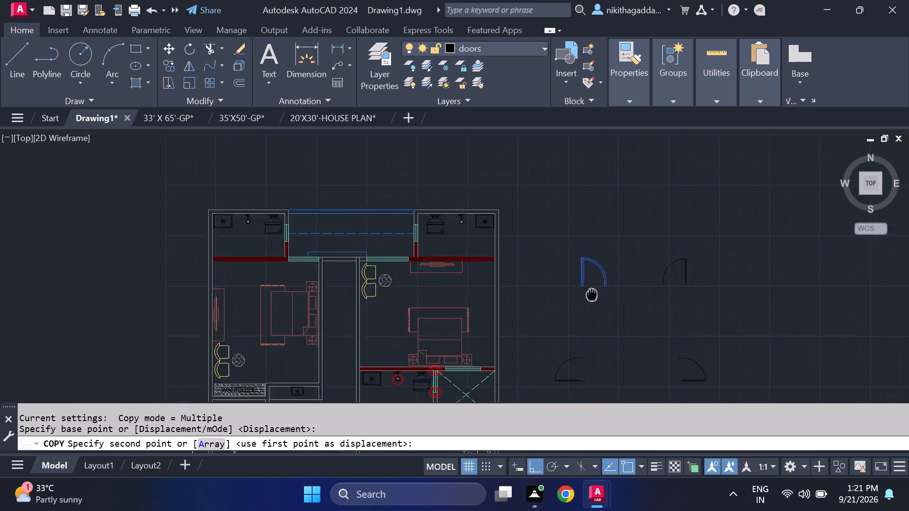
{"action": "middle_click_drag", "start_coordinate": [632, 293], "coordinate": [762, 294]}
{"action": "scroll", "coordinate": [414, 241], "scroll_direction": "up", "scroll_amount": 2}
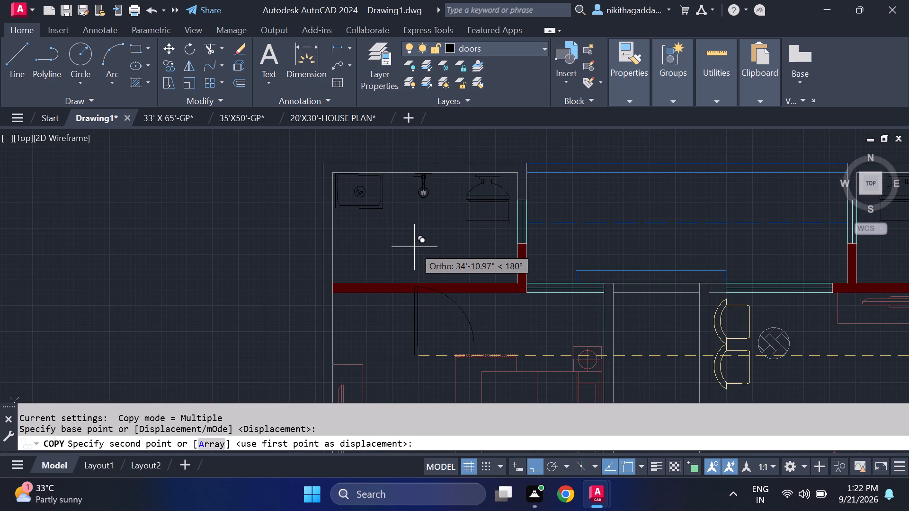
{"action": "key", "text": "F8"}
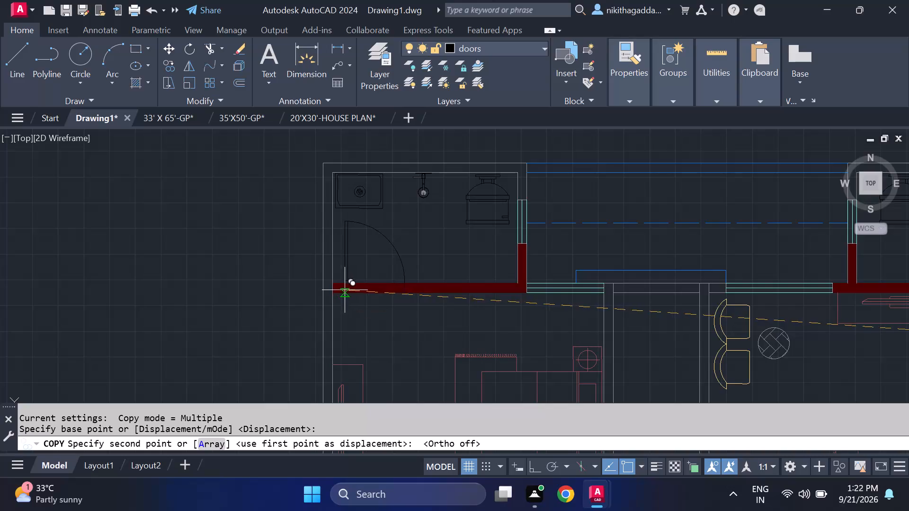
{"action": "scroll", "coordinate": [345, 290], "scroll_direction": "up", "scroll_amount": 2}
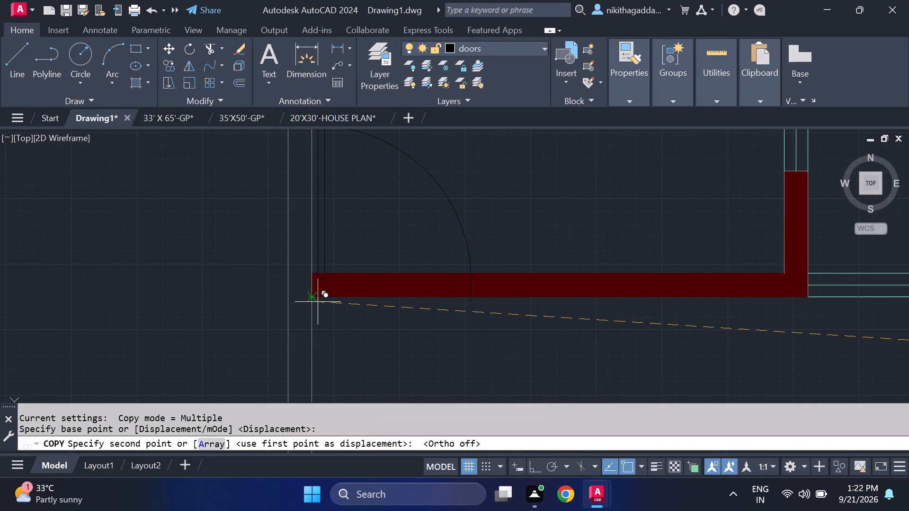
{"action": "left_click", "coordinate": [318, 302]}
Place another copy of the door in the living room's south wall, just east of the sofa, and finish copying.
{"action": "scroll", "coordinate": [481, 303], "scroll_direction": "down", "scroll_amount": 4}
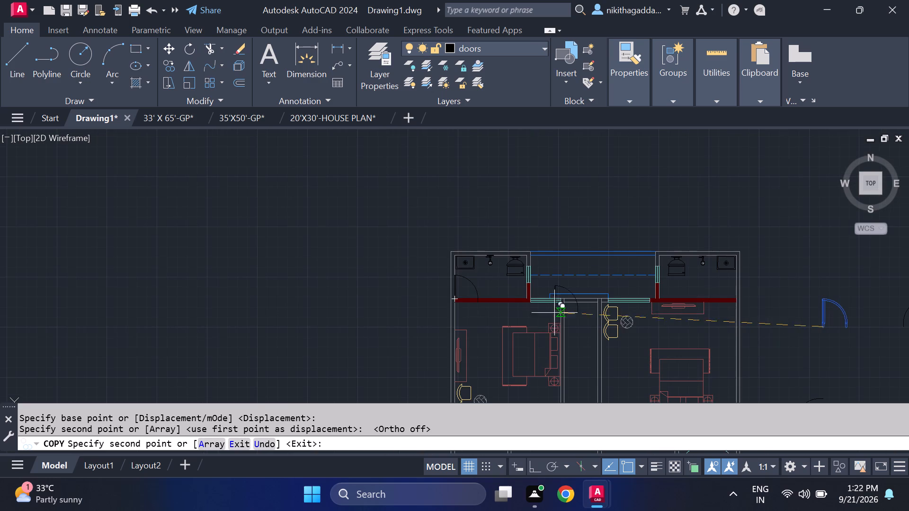
{"action": "middle_click_drag", "start_coordinate": [728, 302], "coordinate": [717, 289]}
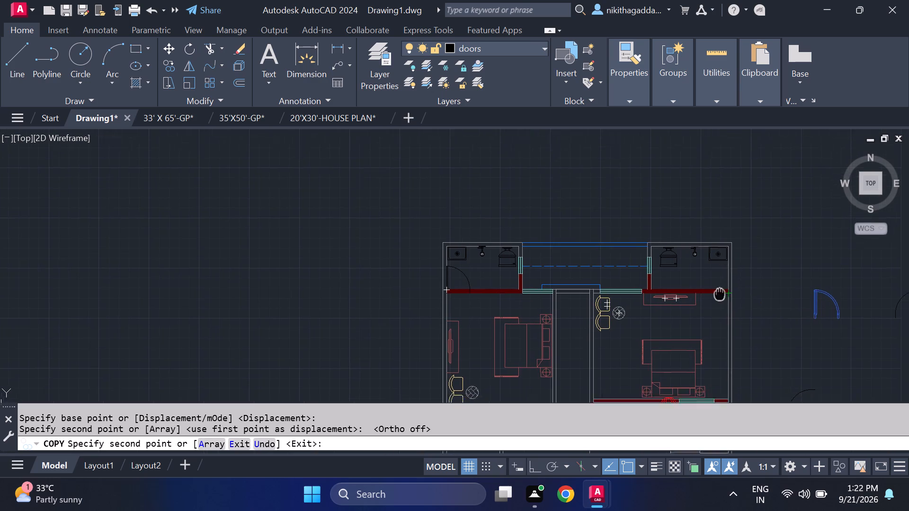
{"action": "middle_click_drag", "start_coordinate": [717, 289], "coordinate": [633, 238]}
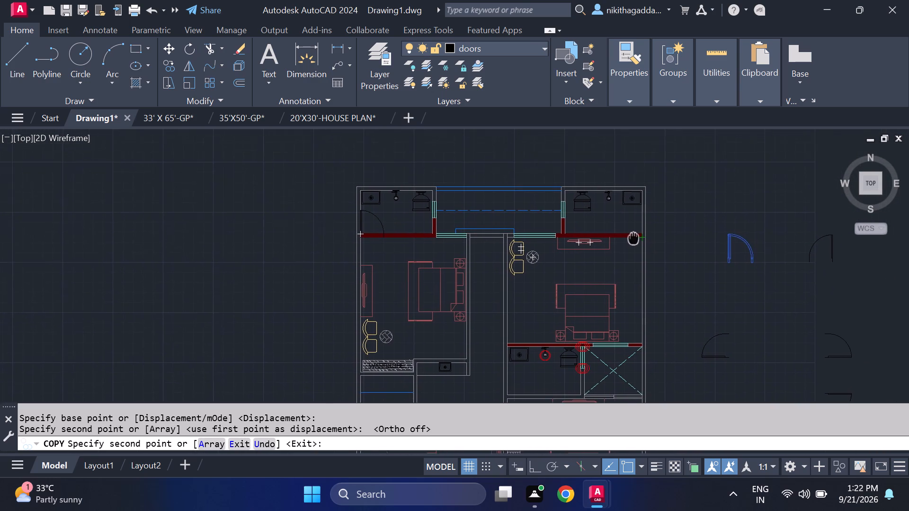
{"action": "middle_click_drag", "start_coordinate": [633, 238], "coordinate": [644, 291]}
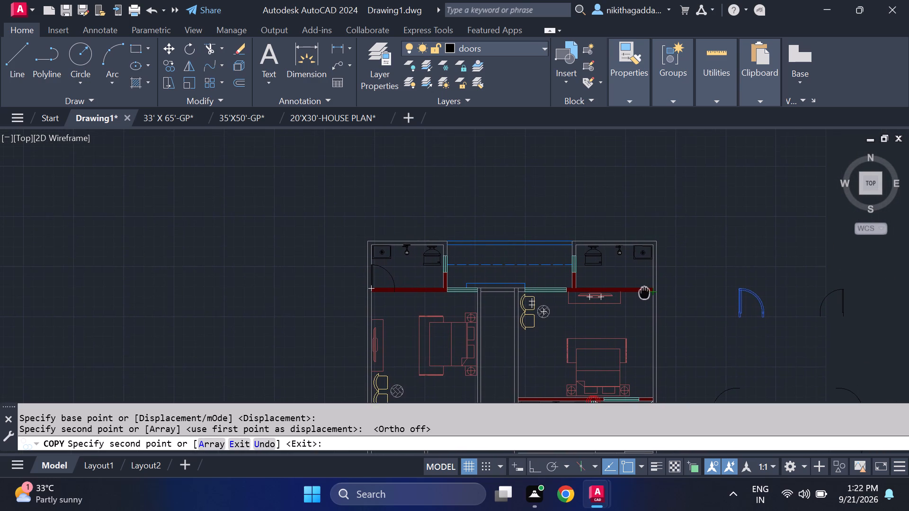
{"action": "middle_click_drag", "start_coordinate": [644, 291], "coordinate": [628, 169]}
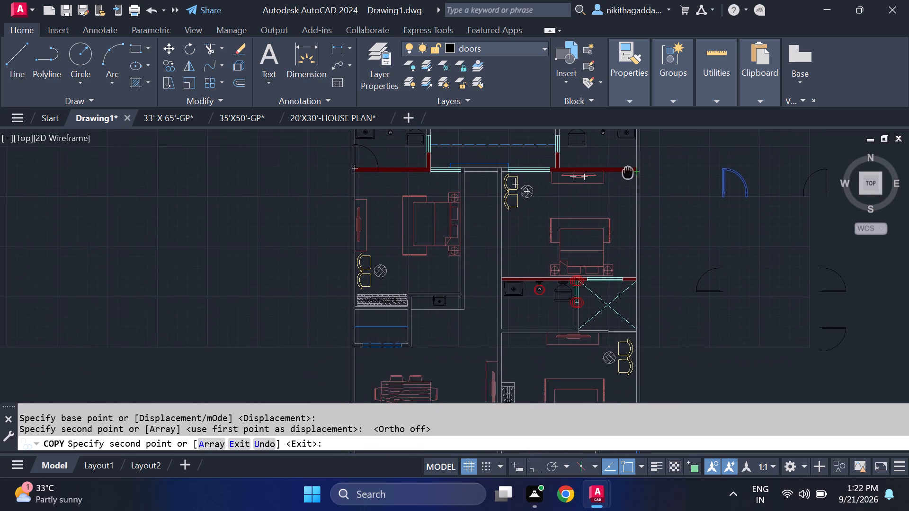
{"action": "middle_click_drag", "start_coordinate": [628, 169], "coordinate": [629, 165]}
{"action": "middle_click_drag", "start_coordinate": [456, 331], "coordinate": [455, 322]}
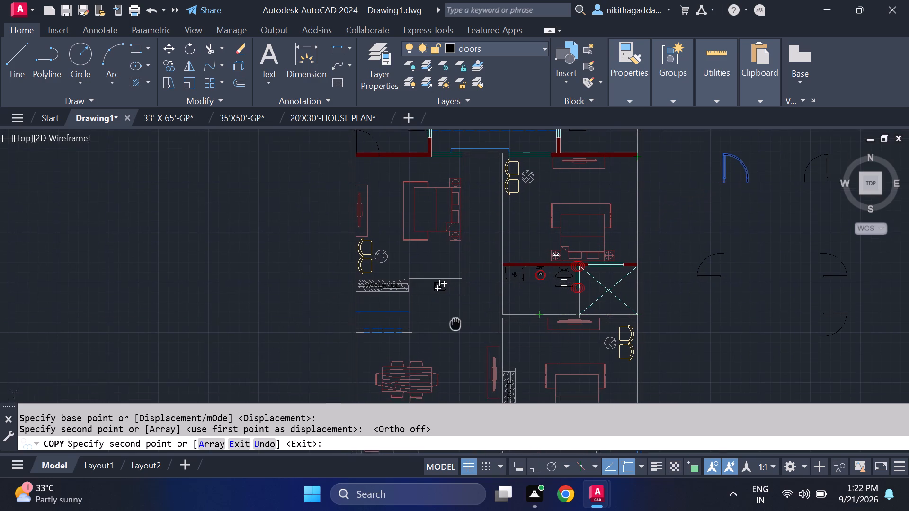
{"action": "middle_click_drag", "start_coordinate": [455, 322], "coordinate": [461, 159]}
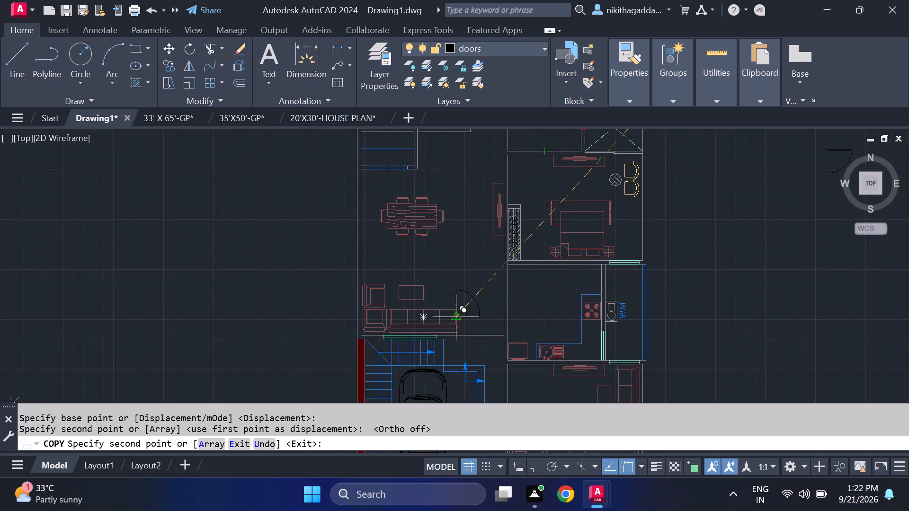
{"action": "scroll", "coordinate": [459, 327], "scroll_direction": "up", "scroll_amount": 2}
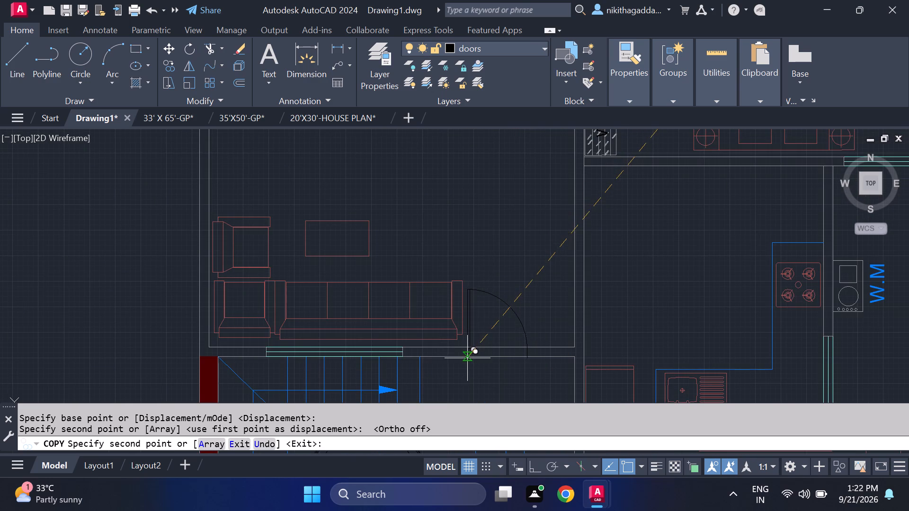
{"action": "scroll", "coordinate": [467, 358], "scroll_direction": "up", "scroll_amount": 1}
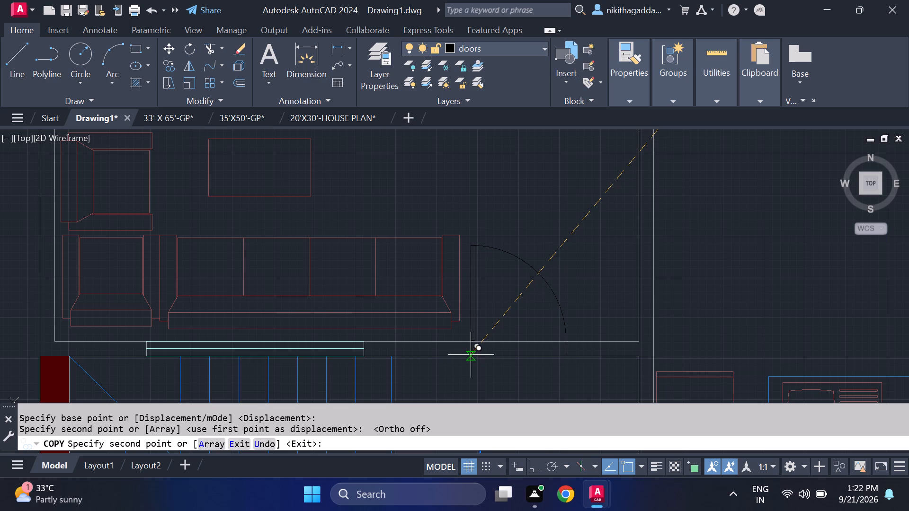
{"action": "left_click", "coordinate": [469, 354]}
{"action": "scroll", "coordinate": [661, 333], "scroll_direction": "down", "scroll_amount": 4}
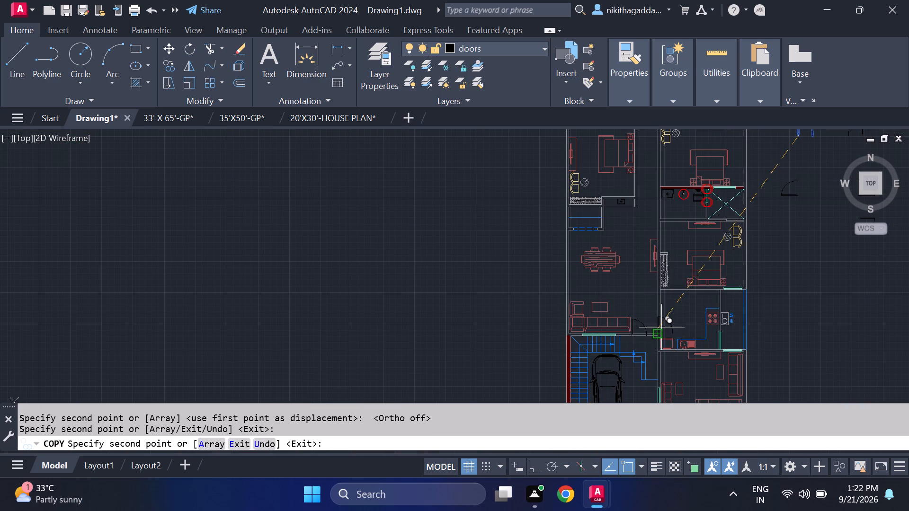
{"action": "key", "text": "Escape"}
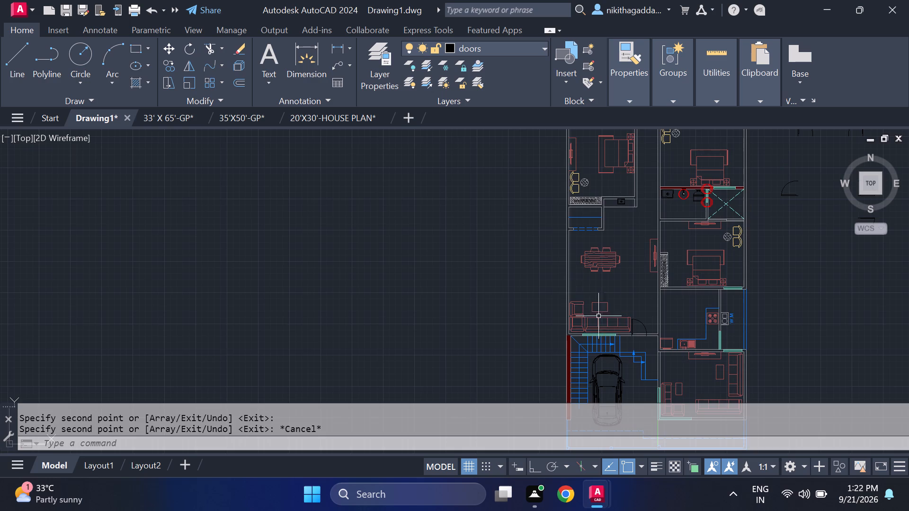
Scale the northwest bathroom door down slightly about its lower hinge end at the wall corner.
{"action": "middle_click_drag", "start_coordinate": [558, 269], "coordinate": [558, 405]}
{"action": "scroll", "coordinate": [573, 249], "scroll_direction": "up", "scroll_amount": 3}
{"action": "left_click_drag", "start_coordinate": [619, 217], "coordinate": [617, 218]}
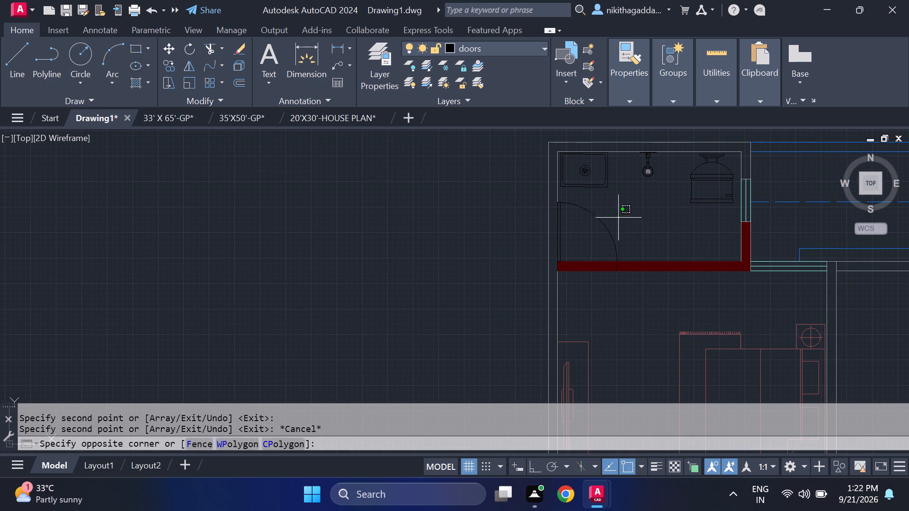
{"action": "left_click_drag", "start_coordinate": [617, 218], "coordinate": [615, 220]}
{"action": "left_click", "coordinate": [588, 241]}
{"action": "type", "text": "SCALE"}
{"action": "key", "text": "Return"}
{"action": "scroll", "coordinate": [610, 234], "scroll_direction": "up", "scroll_amount": 2}
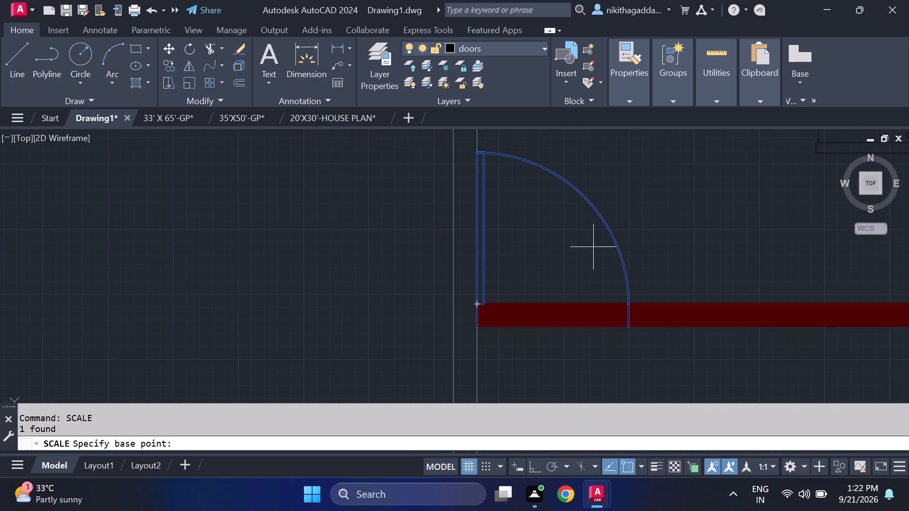
{"action": "left_click", "coordinate": [481, 329]}
{"action": "scroll", "coordinate": [526, 278], "scroll_direction": "down", "scroll_amount": 1}
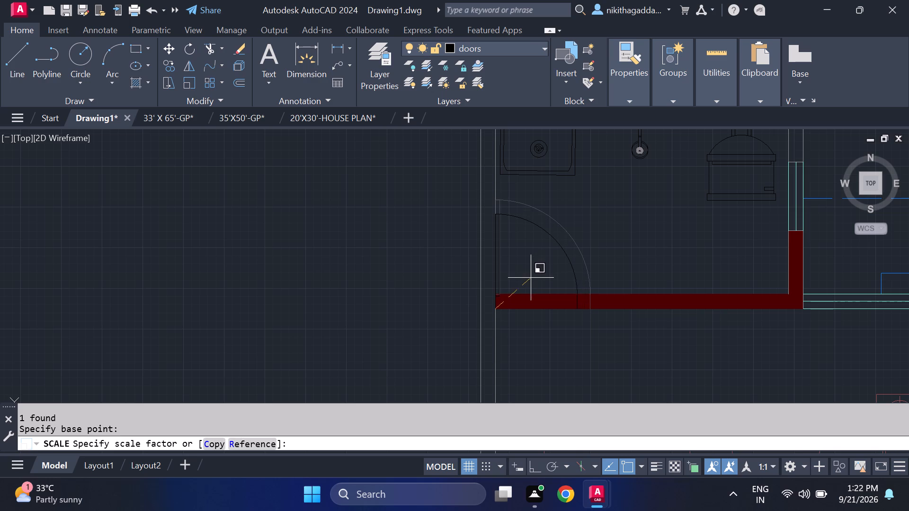
{"action": "left_click", "coordinate": [531, 278]}
Mirror the northwest bathroom door across a vertical line near the middle of the plan, keeping the source door.
{"action": "scroll", "coordinate": [680, 260], "scroll_direction": "down", "scroll_amount": 1}
{"action": "scroll", "coordinate": [629, 247], "scroll_direction": "up", "scroll_amount": 2}
{"action": "left_click_drag", "start_coordinate": [628, 244], "coordinate": [616, 251]}
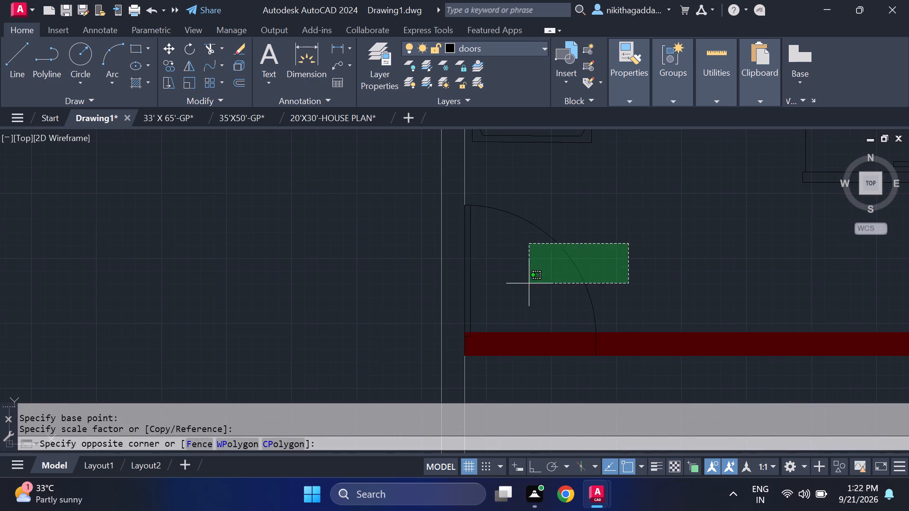
{"action": "left_click", "coordinate": [529, 283]}
{"action": "middle_click_drag", "start_coordinate": [530, 282], "coordinate": [254, 283]}
{"action": "type", "text": "MI"}
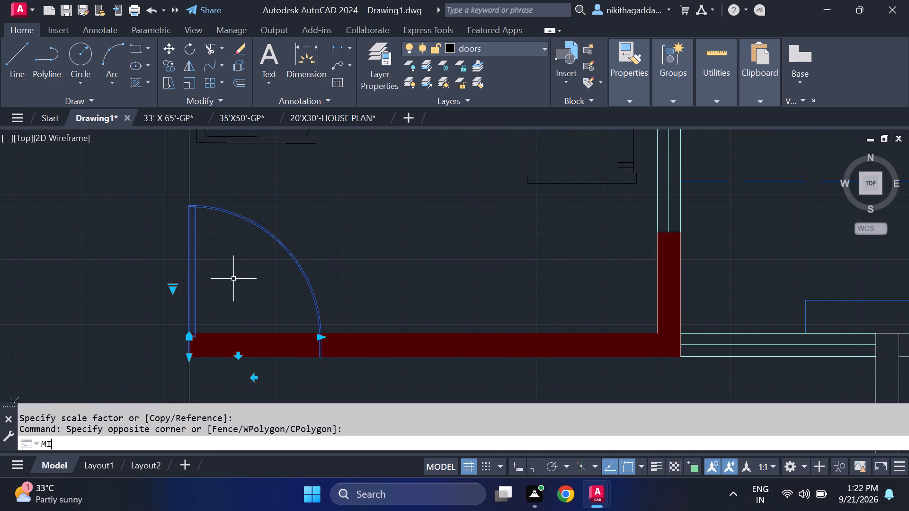
{"action": "key", "text": "Return"}
{"action": "scroll", "coordinate": [255, 271], "scroll_direction": "down", "scroll_amount": 3}
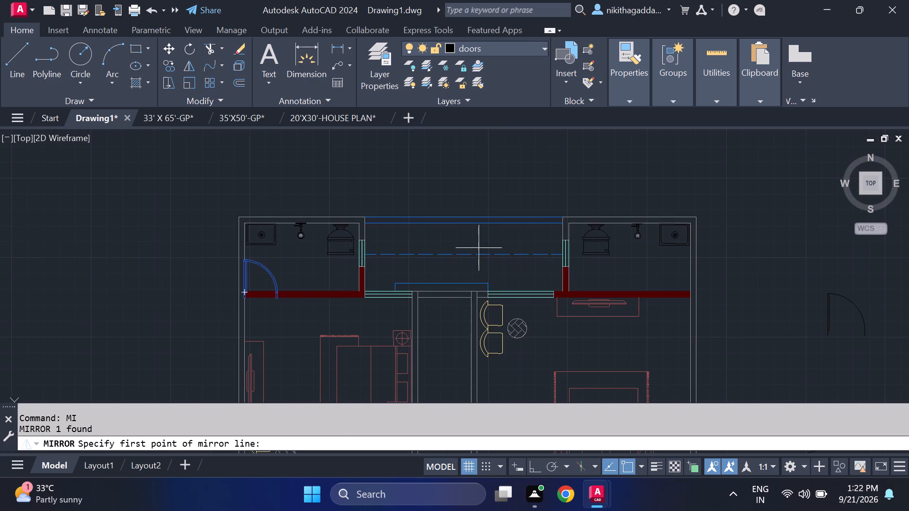
{"action": "left_click", "coordinate": [478, 239]}
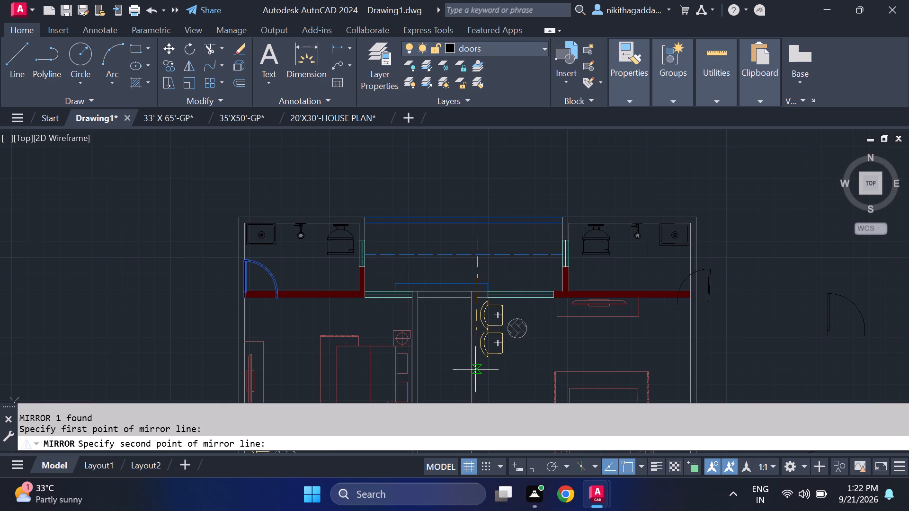
{"action": "key", "text": "F8"}
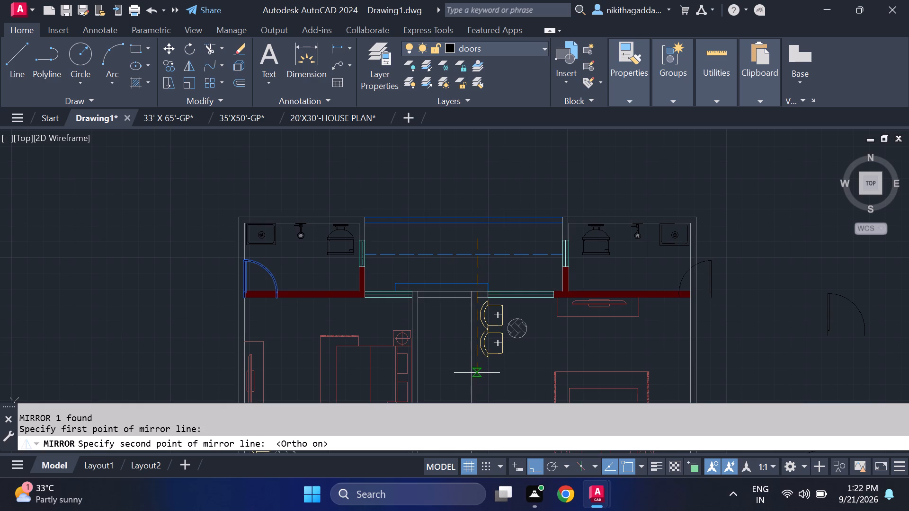
{"action": "left_click", "coordinate": [476, 374]}
{"action": "type", "text": "NO"}
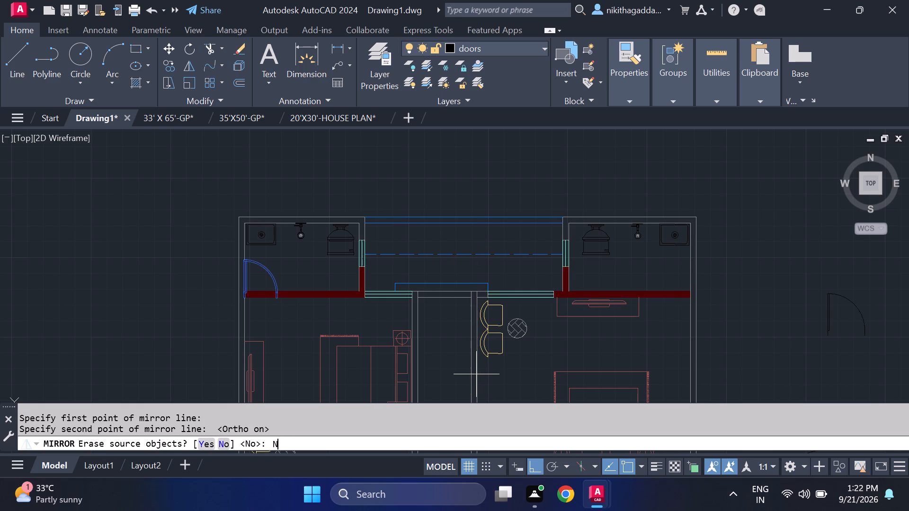
{"action": "key", "text": "Return"}
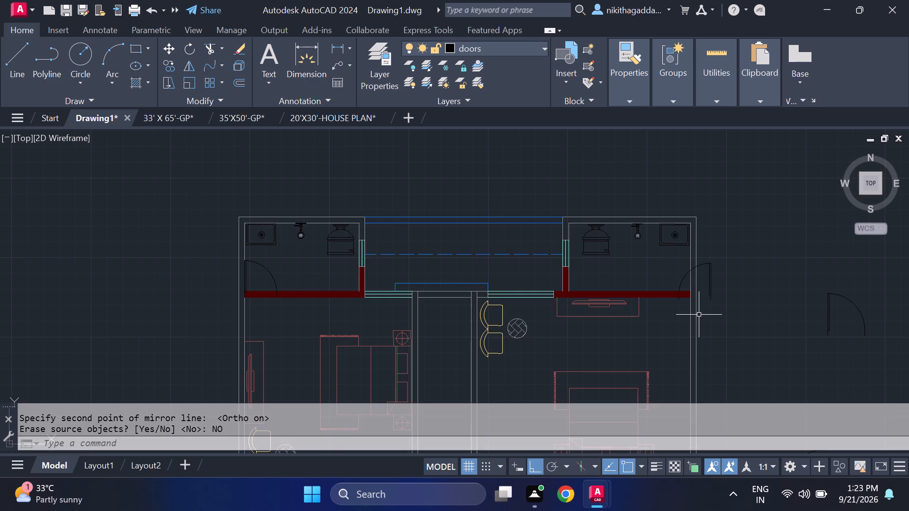
Move the mirrored door by its lower hinge end to the southeast inner corner of the northeast bathroom.
{"action": "scroll", "coordinate": [702, 309], "scroll_direction": "up", "scroll_amount": 2}
{"action": "scroll", "coordinate": [725, 193], "scroll_direction": "up", "scroll_amount": 2}
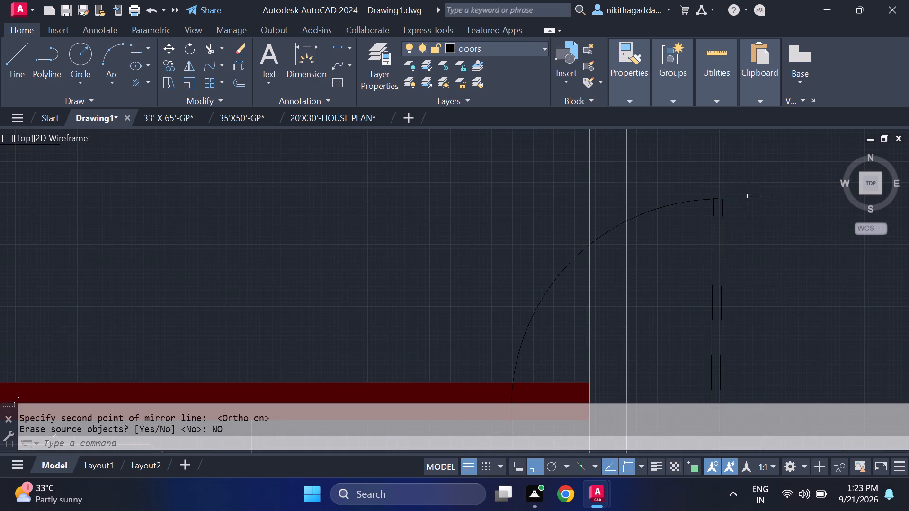
{"action": "left_click_drag", "start_coordinate": [760, 190], "coordinate": [757, 199]}
{"action": "left_click", "coordinate": [683, 320]}
{"action": "scroll", "coordinate": [689, 313], "scroll_direction": "down", "scroll_amount": 3}
{"action": "key", "text": "m"}
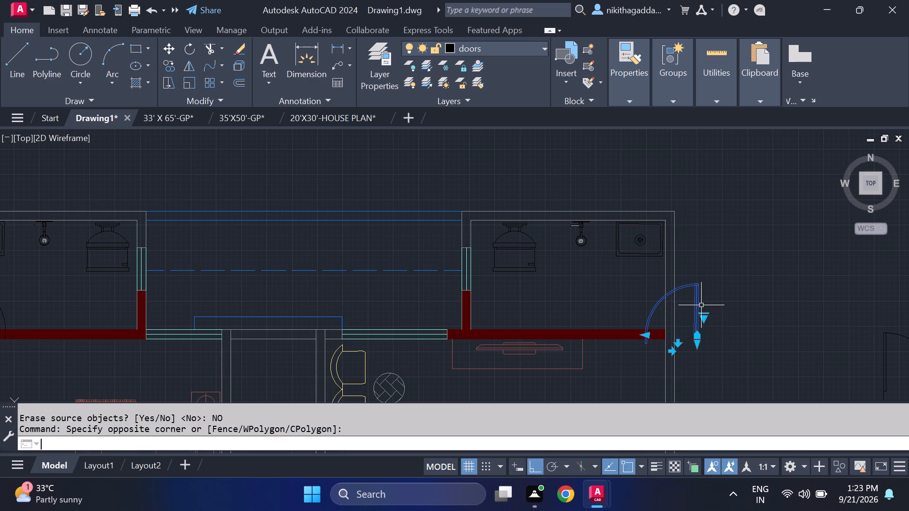
{"action": "key", "text": "Return"}
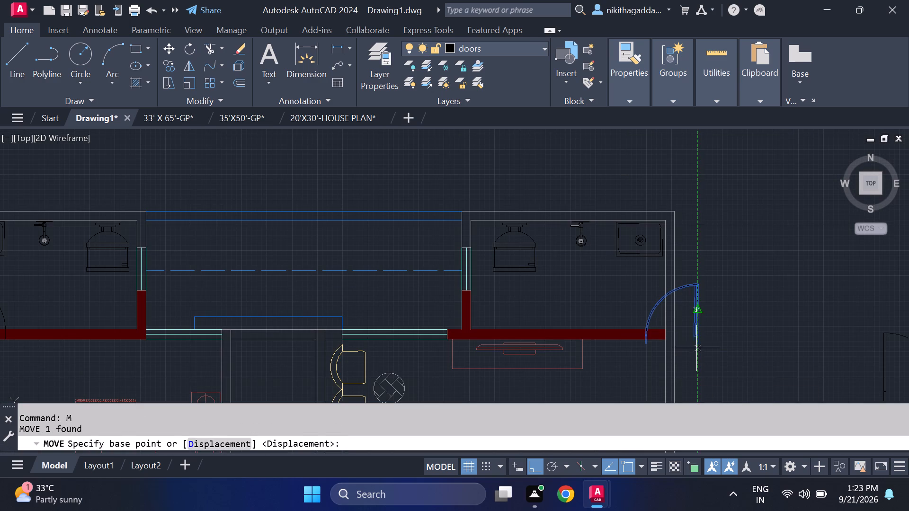
{"action": "left_click", "coordinate": [698, 346]}
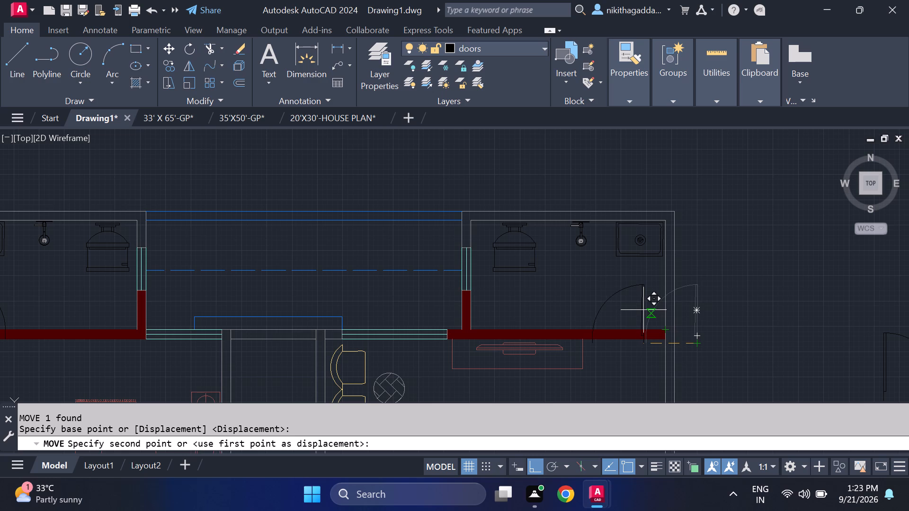
{"action": "key", "text": "F8"}
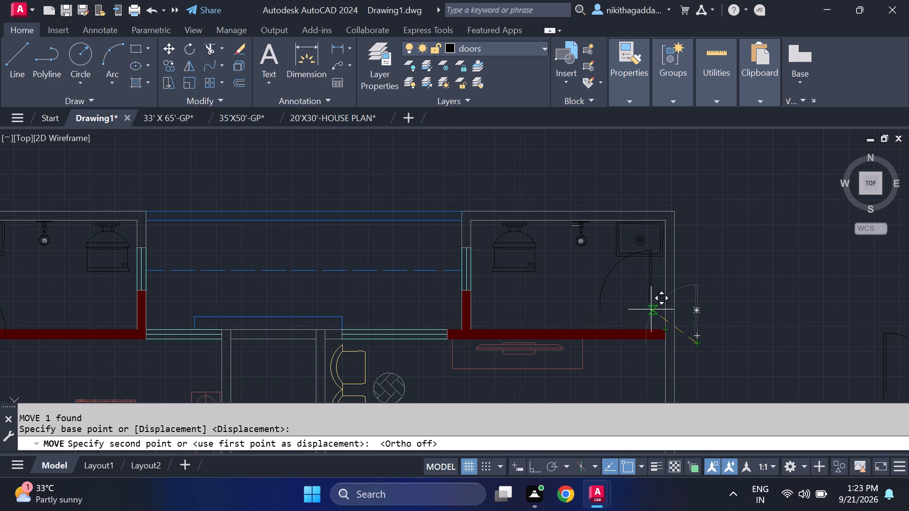
{"action": "left_click", "coordinate": [660, 338]}
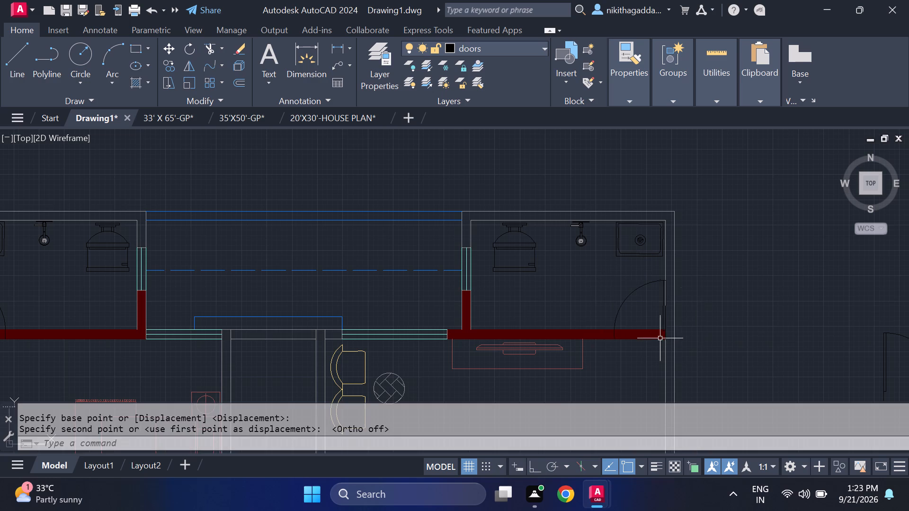
Move the northeast bathroom door slightly west by its lower hinge end, along the bathroom's south wall line.
{"action": "scroll", "coordinate": [659, 300], "scroll_direction": "up", "scroll_amount": 3}
{"action": "left_click", "coordinate": [664, 291]}
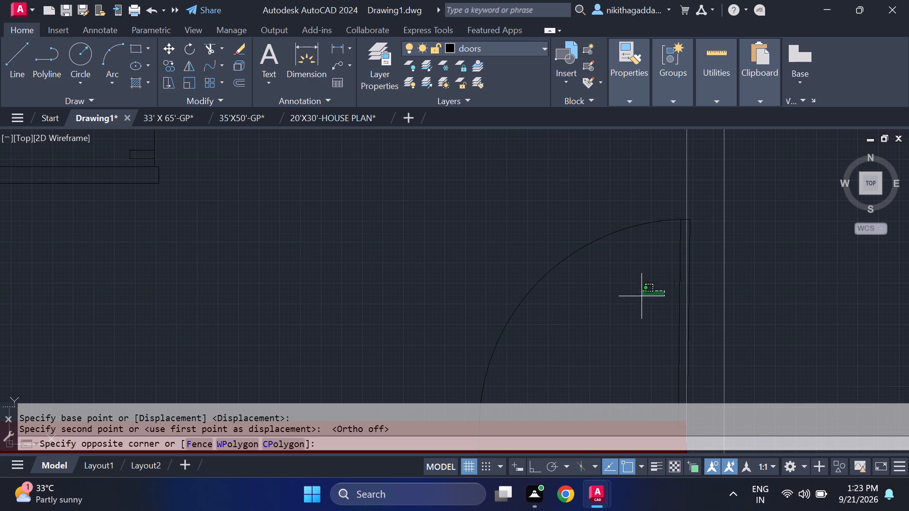
{"action": "left_click", "coordinate": [510, 320]}
{"action": "scroll", "coordinate": [582, 317], "scroll_direction": "down", "scroll_amount": 3}
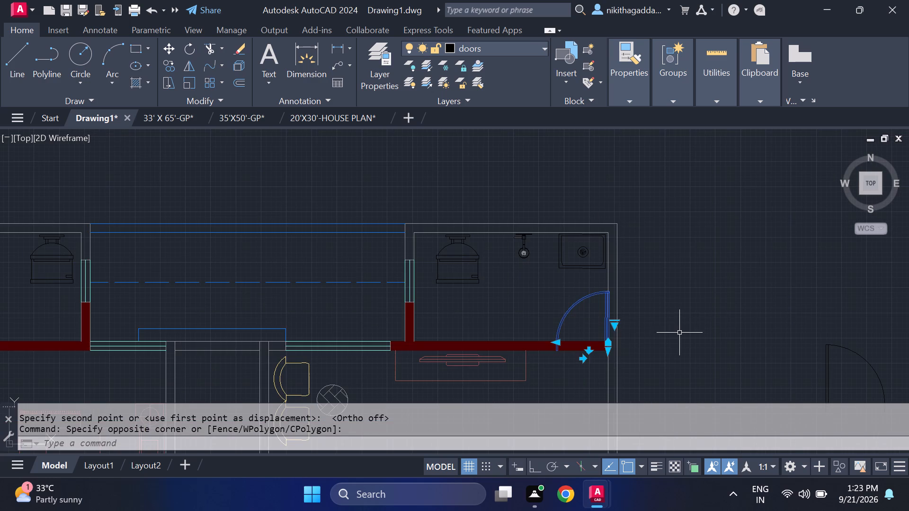
{"action": "key", "text": "m"}
{"action": "key", "text": "Return"}
{"action": "scroll", "coordinate": [658, 352], "scroll_direction": "up", "scroll_amount": 2}
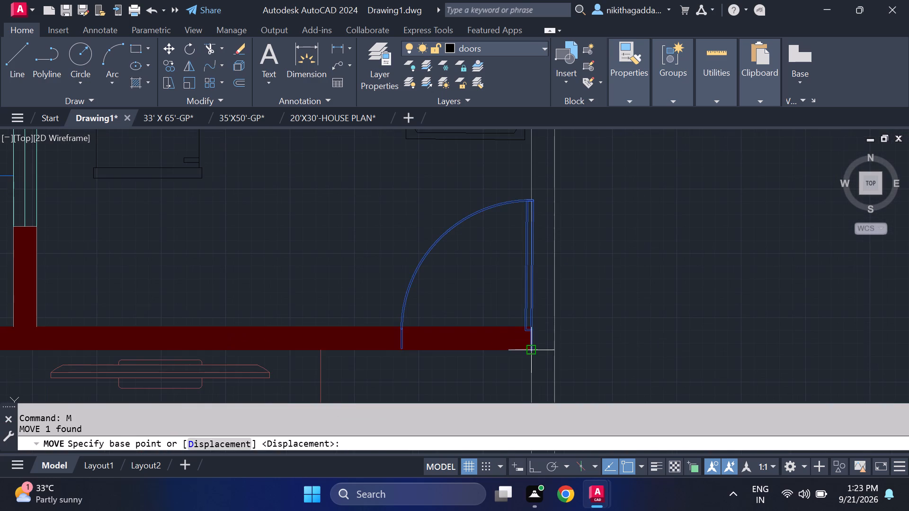
{"action": "left_click", "coordinate": [531, 352]}
{"action": "left_click", "coordinate": [520, 352]}
{"action": "scroll", "coordinate": [608, 337], "scroll_direction": "down", "scroll_amount": 2}
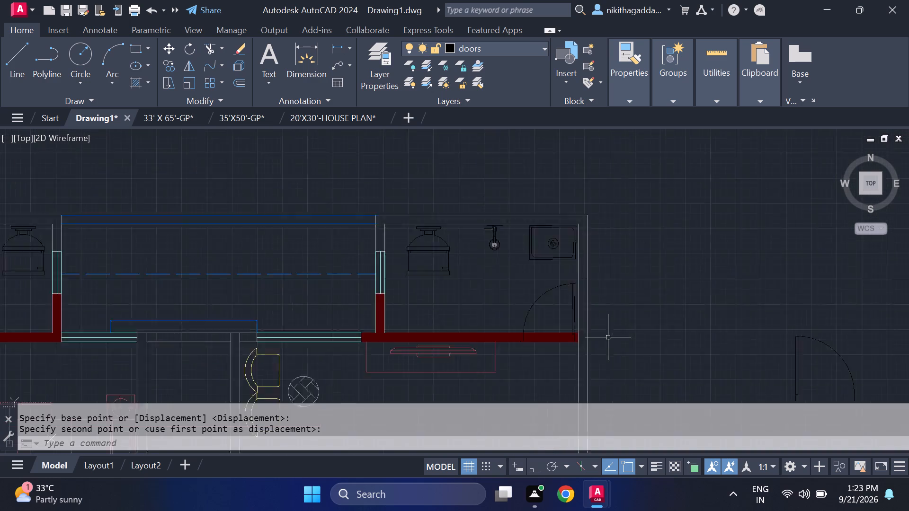
Copy the spare door with a horizontal leaf and northeast swing, by its hinge end, into the northeast bedroom's west wall above the bathroom wall.
{"action": "scroll", "coordinate": [608, 337], "scroll_direction": "down", "scroll_amount": 2}
{"action": "middle_click_drag", "start_coordinate": [650, 352], "coordinate": [656, 223]}
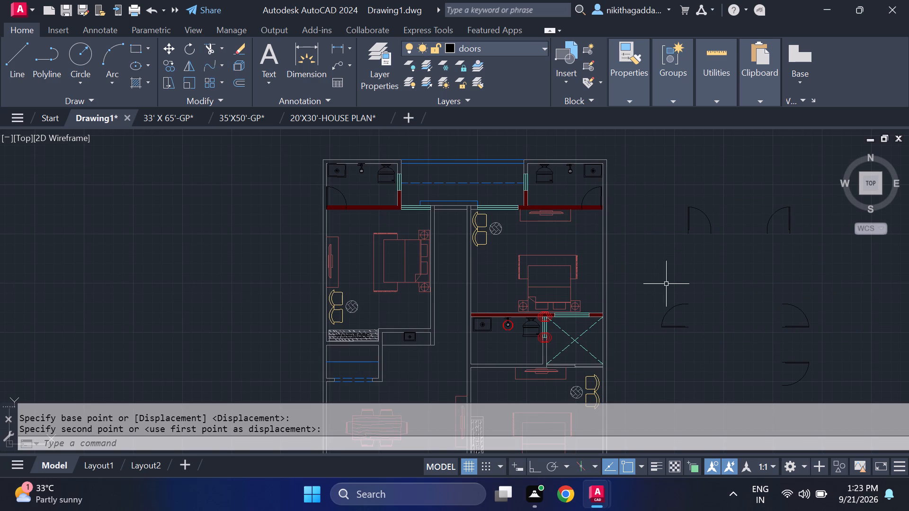
{"action": "left_click", "coordinate": [832, 306]}
{"action": "left_click", "coordinate": [725, 340]}
{"action": "type", "text": "CO"}
{"action": "key", "text": "Return"}
{"action": "scroll", "coordinate": [776, 327], "scroll_direction": "up", "scroll_amount": 2}
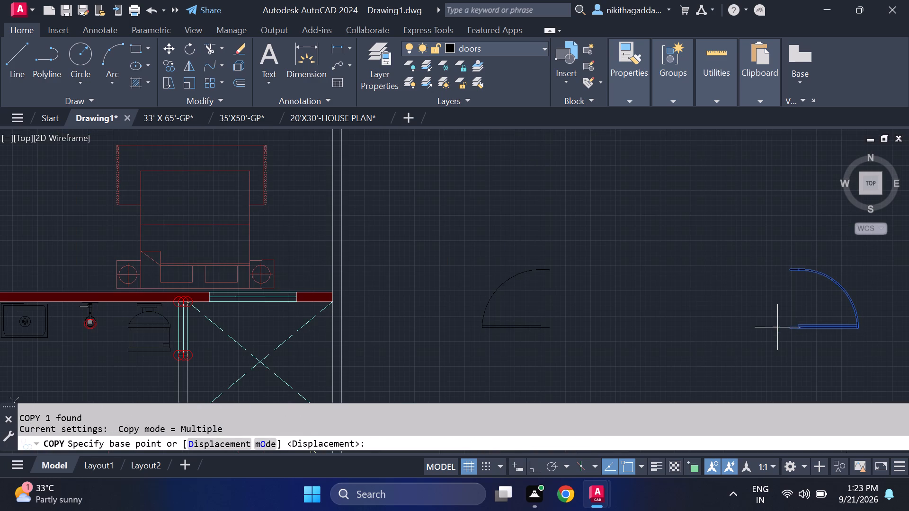
{"action": "left_click", "coordinate": [788, 327]}
{"action": "scroll", "coordinate": [465, 294], "scroll_direction": "down", "scroll_amount": 1}
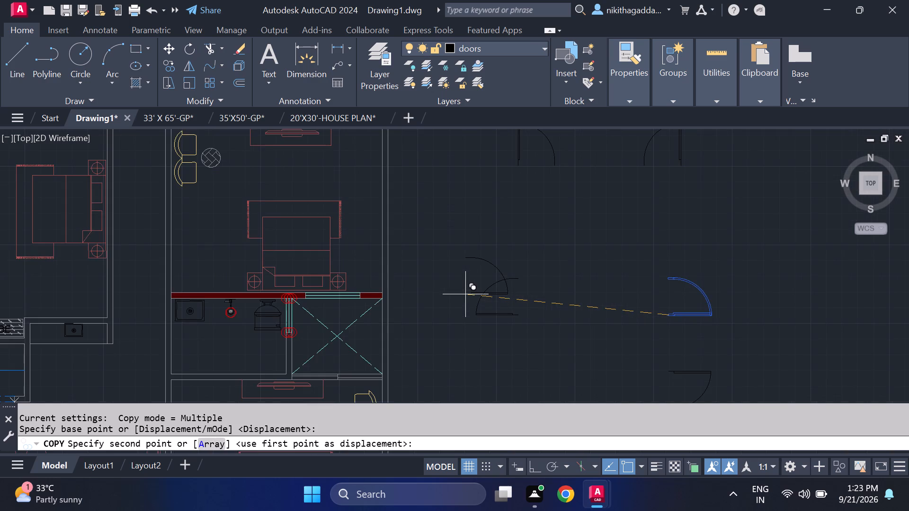
{"action": "middle_click_drag", "start_coordinate": [465, 294], "coordinate": [632, 297]}
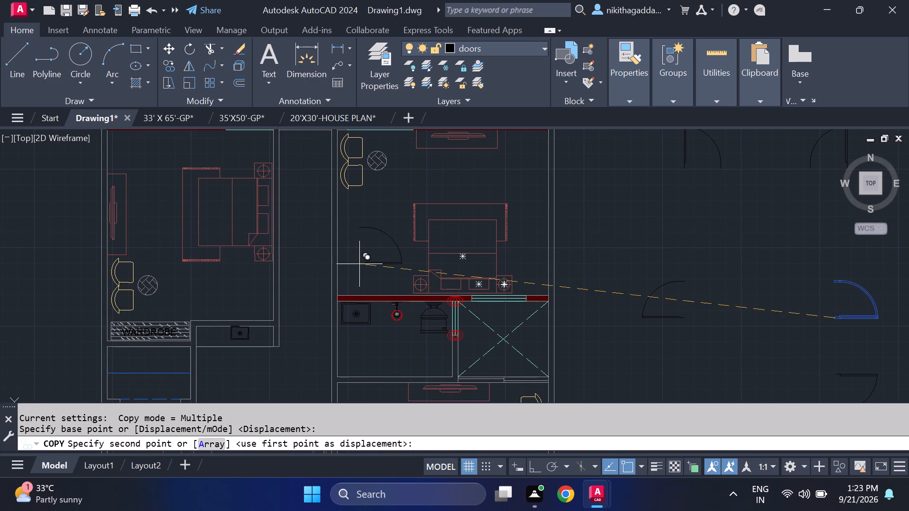
{"action": "middle_click_drag", "start_coordinate": [341, 264], "coordinate": [415, 296]}
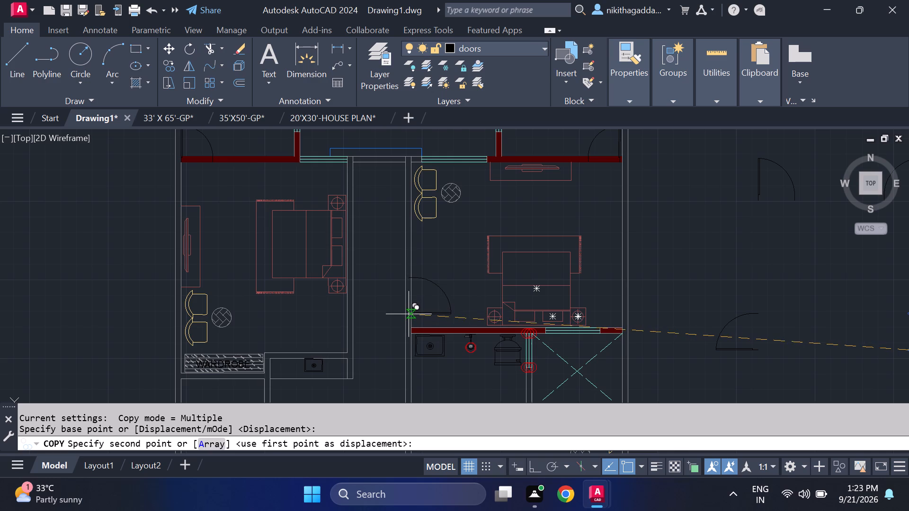
{"action": "left_click", "coordinate": [409, 314]}
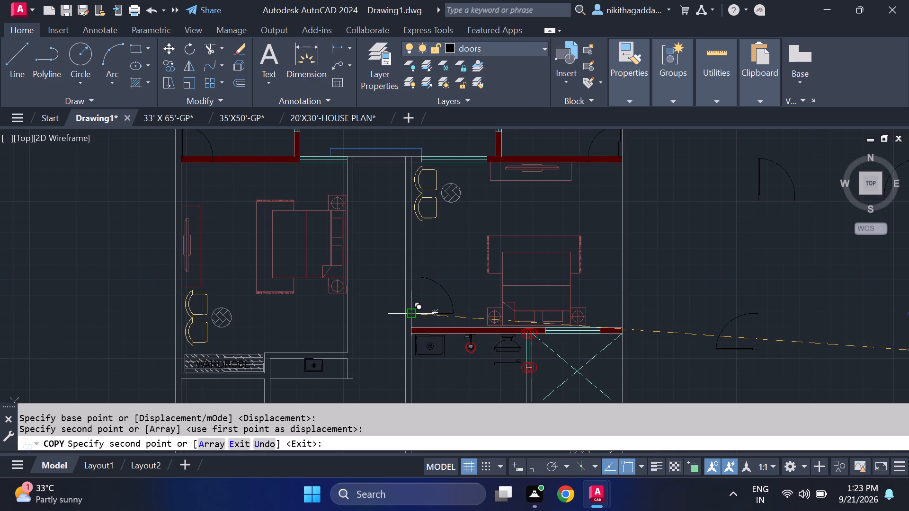
Place another copy of the door in the west wall of the middle bathroom, near its south corner, and finish copying.
{"action": "middle_click_drag", "start_coordinate": [415, 377], "coordinate": [419, 287]}
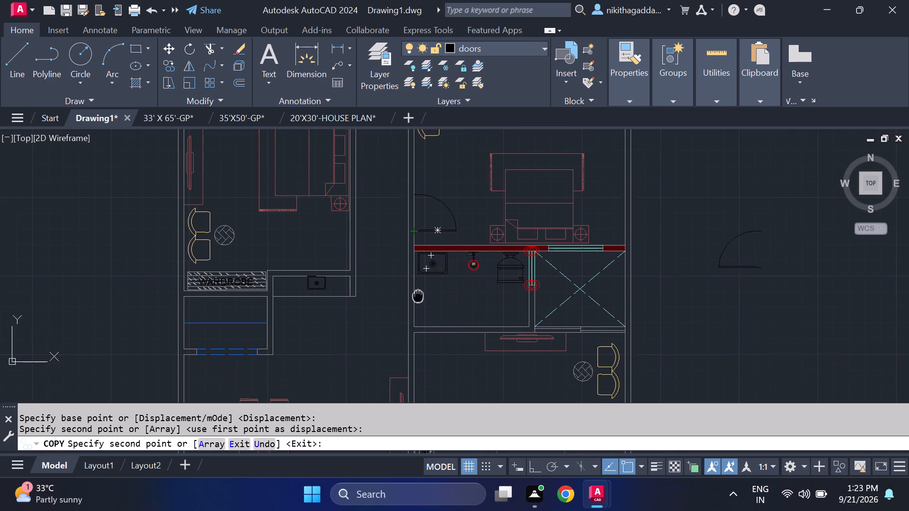
{"action": "middle_click_drag", "start_coordinate": [419, 287], "coordinate": [421, 278]}
{"action": "scroll", "coordinate": [415, 301], "scroll_direction": "up", "scroll_amount": 1}
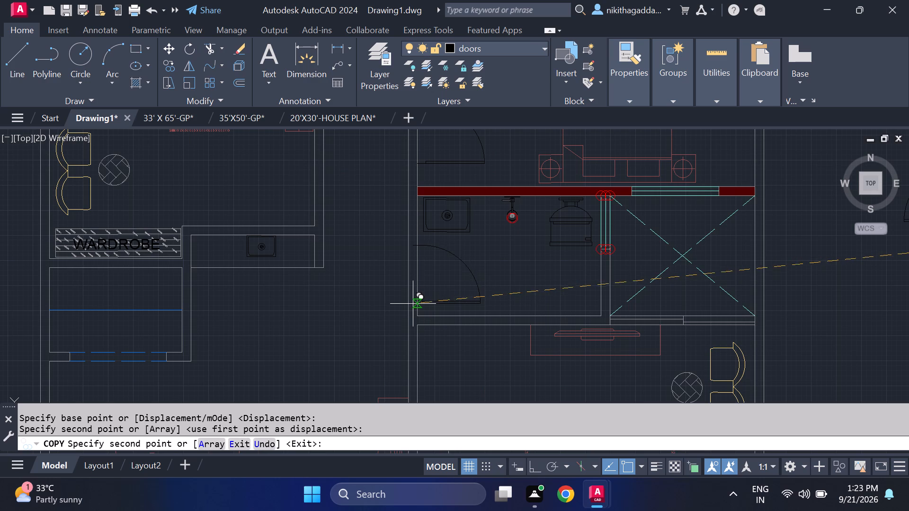
{"action": "left_click", "coordinate": [410, 308]}
{"action": "scroll", "coordinate": [587, 323], "scroll_direction": "down", "scroll_amount": 1}
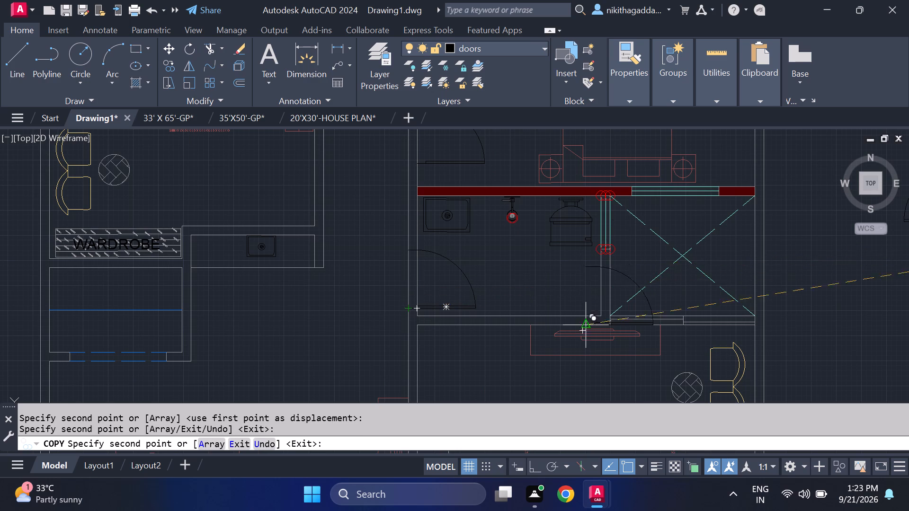
{"action": "scroll", "coordinate": [587, 323], "scroll_direction": "down", "scroll_amount": 1}
{"action": "middle_click_drag", "start_coordinate": [547, 344], "coordinate": [547, 306]}
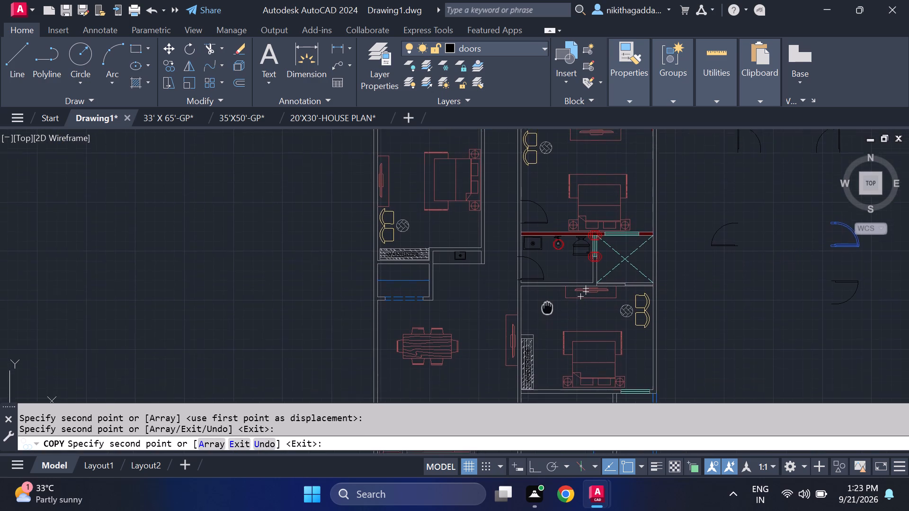
{"action": "middle_click_drag", "start_coordinate": [547, 306], "coordinate": [542, 253]}
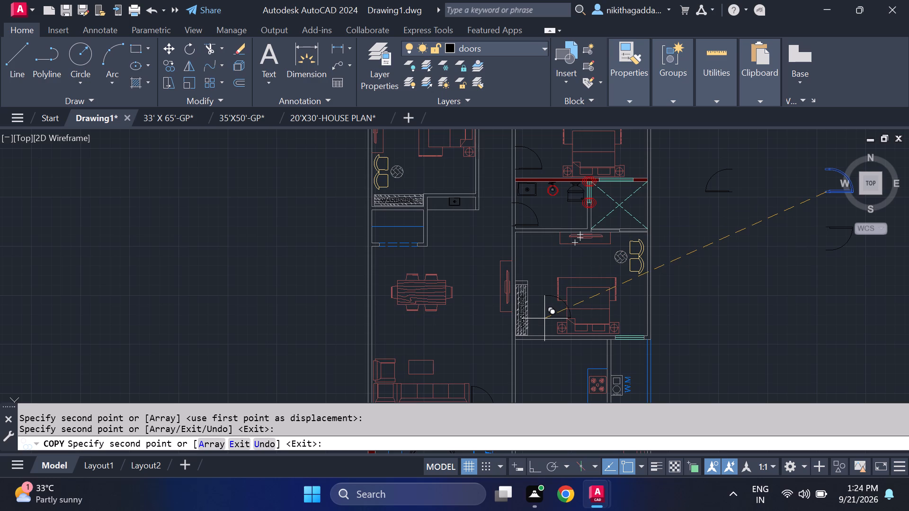
{"action": "key", "text": "Escape"}
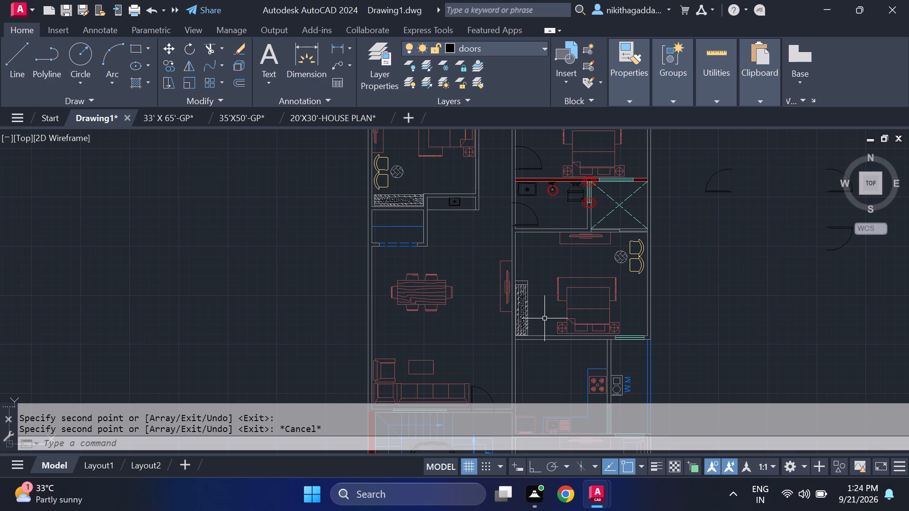
Scale up the northeast bedroom door about its lower hinge end at the west wall.
{"action": "scroll", "coordinate": [535, 212], "scroll_direction": "up", "scroll_amount": 2}
{"action": "middle_click_drag", "start_coordinate": [535, 228], "coordinate": [536, 275]}
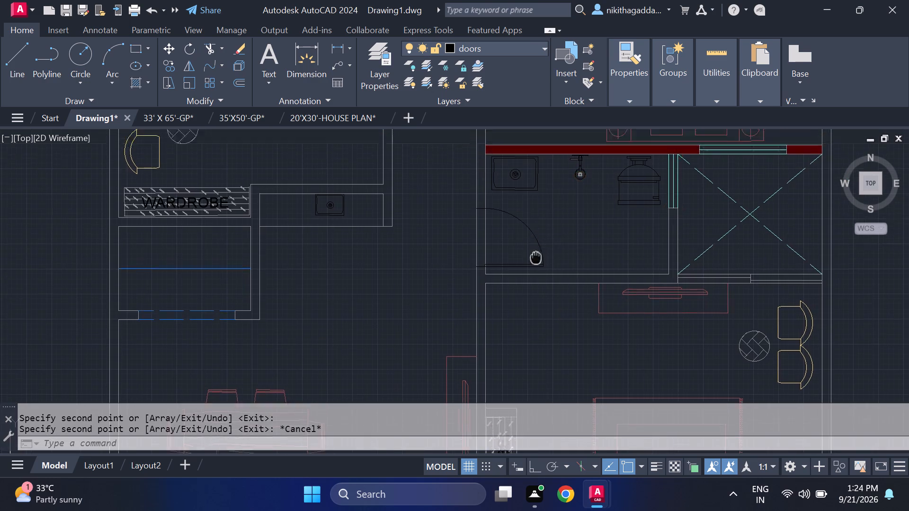
{"action": "middle_click_drag", "start_coordinate": [536, 275], "coordinate": [540, 389]}
{"action": "scroll", "coordinate": [538, 251], "scroll_direction": "down", "scroll_amount": 3}
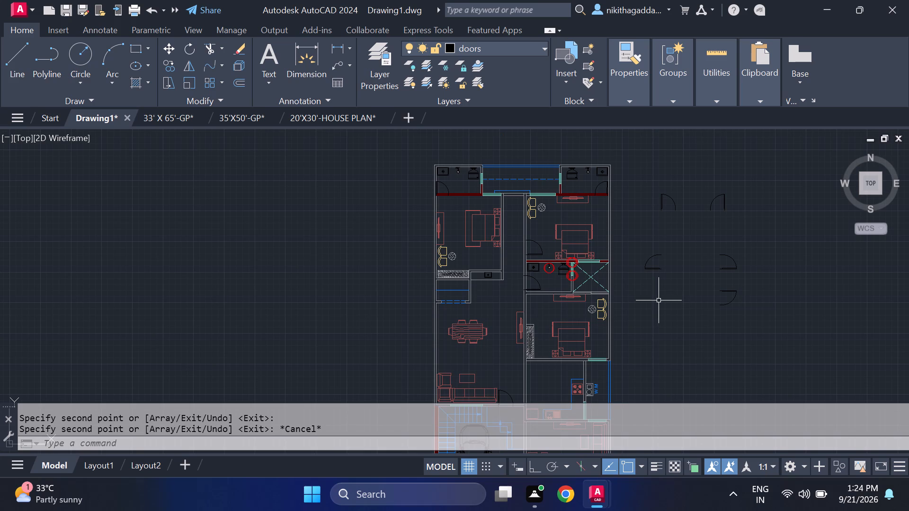
{"action": "scroll", "coordinate": [728, 319], "scroll_direction": "down", "scroll_amount": 2}
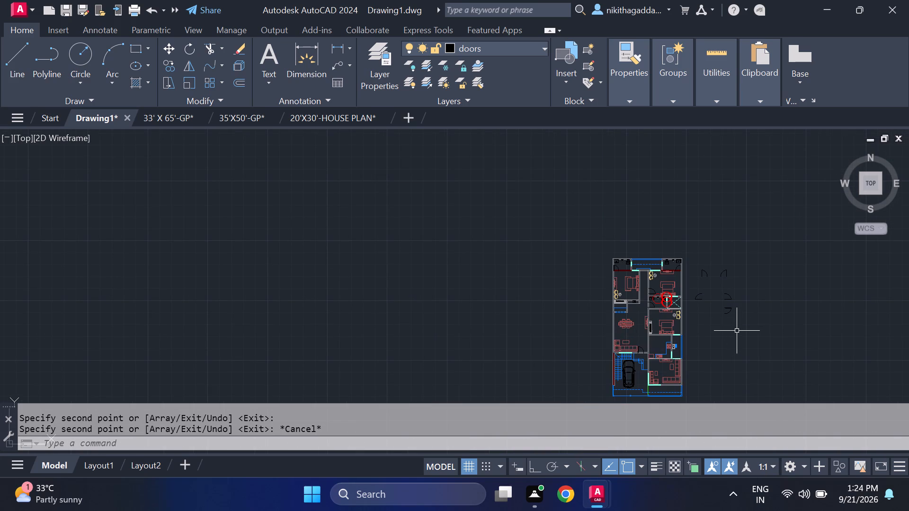
{"action": "scroll", "coordinate": [638, 296], "scroll_direction": "up", "scroll_amount": 6}
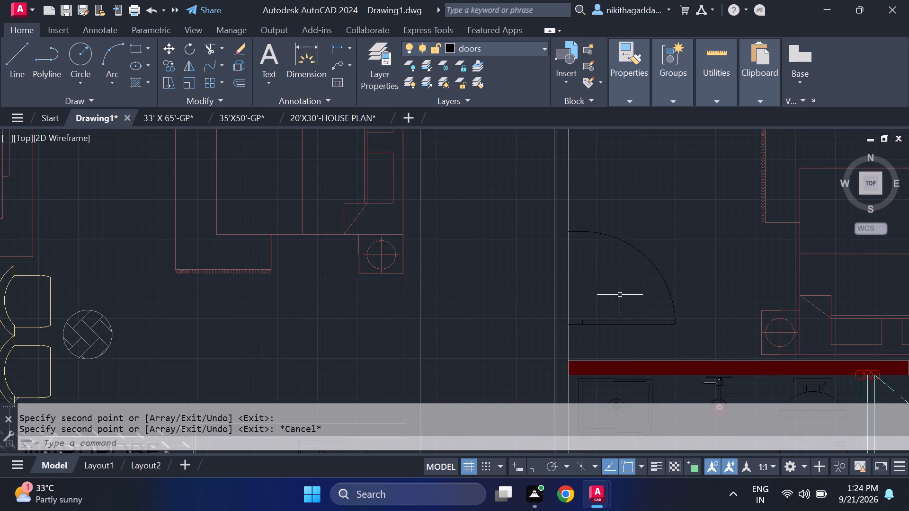
{"action": "left_click", "coordinate": [671, 248]}
{"action": "left_click", "coordinate": [612, 333]}
{"action": "type", "text": "SCALE"}
{"action": "key", "text": "Return"}
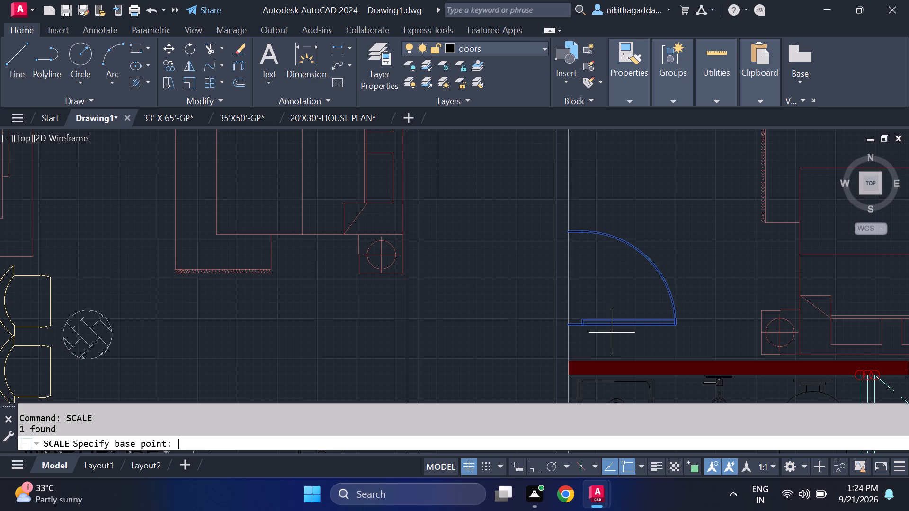
{"action": "left_click", "coordinate": [566, 325]}
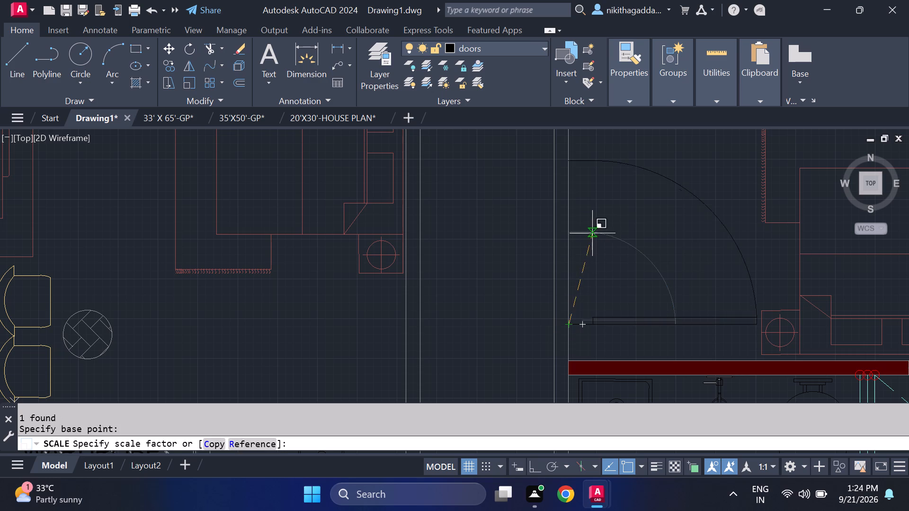
{"action": "left_click", "coordinate": [586, 244]}
{"action": "scroll", "coordinate": [591, 261], "scroll_direction": "down", "scroll_amount": 3}
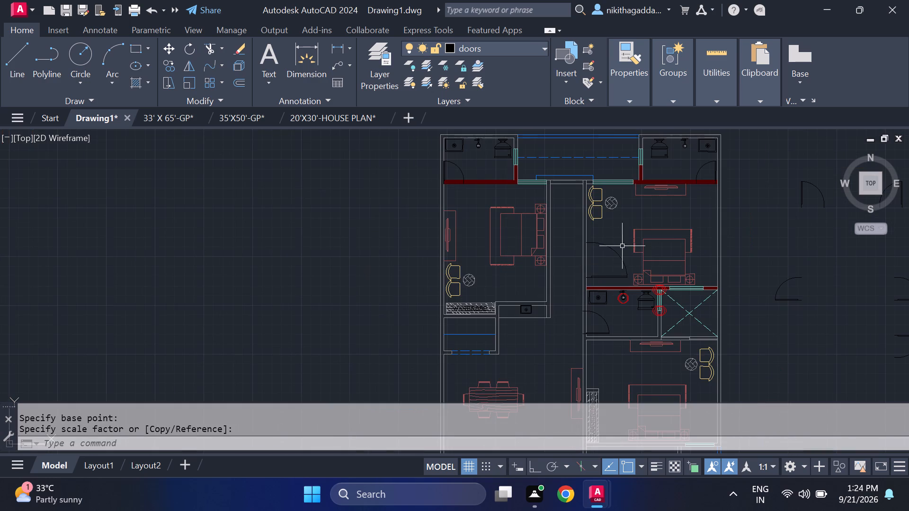
Mirror the enlarged northeast bedroom door across a vertical line in the corridor, keeping the source door.
{"action": "scroll", "coordinate": [623, 282], "scroll_direction": "up", "scroll_amount": 1}
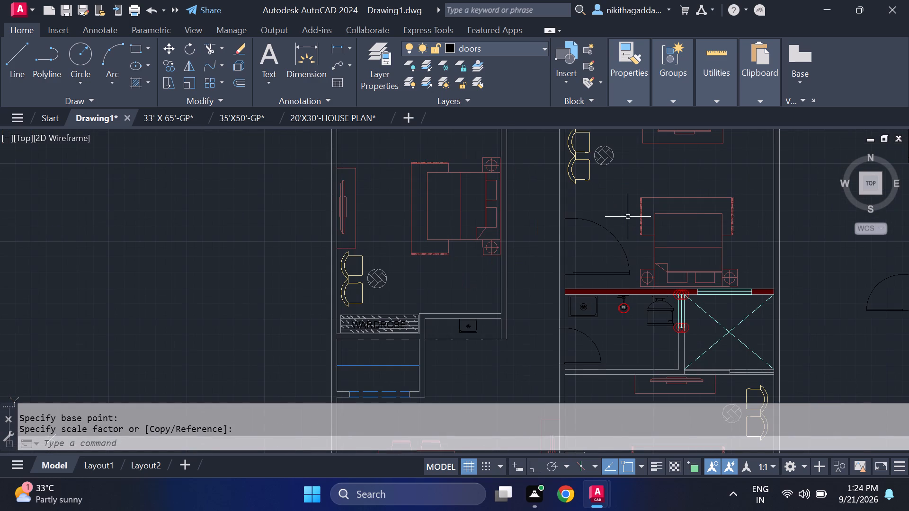
{"action": "left_click_drag", "start_coordinate": [628, 217], "coordinate": [624, 222]}
{"action": "left_click", "coordinate": [592, 283]}
{"action": "type", "text": "MI"}
{"action": "key", "text": "Return"}
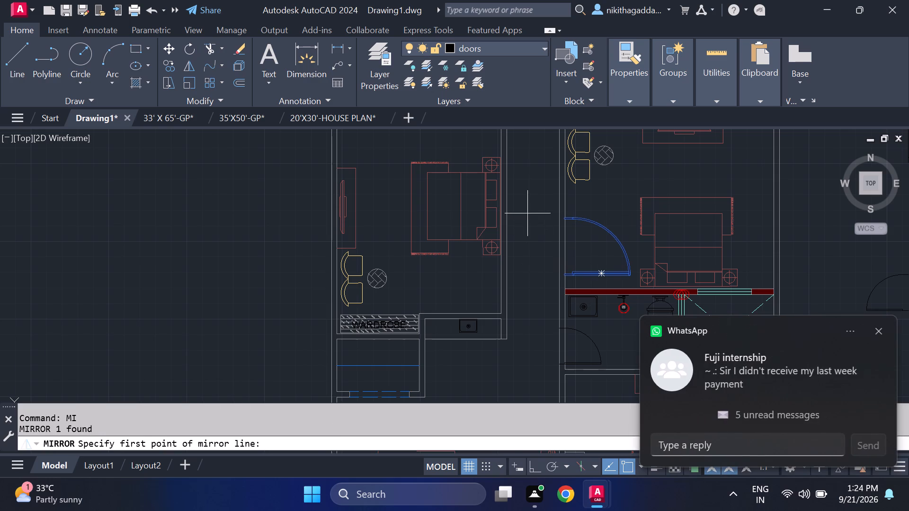
{"action": "left_click", "coordinate": [527, 213]}
{"action": "key", "text": "F8"}
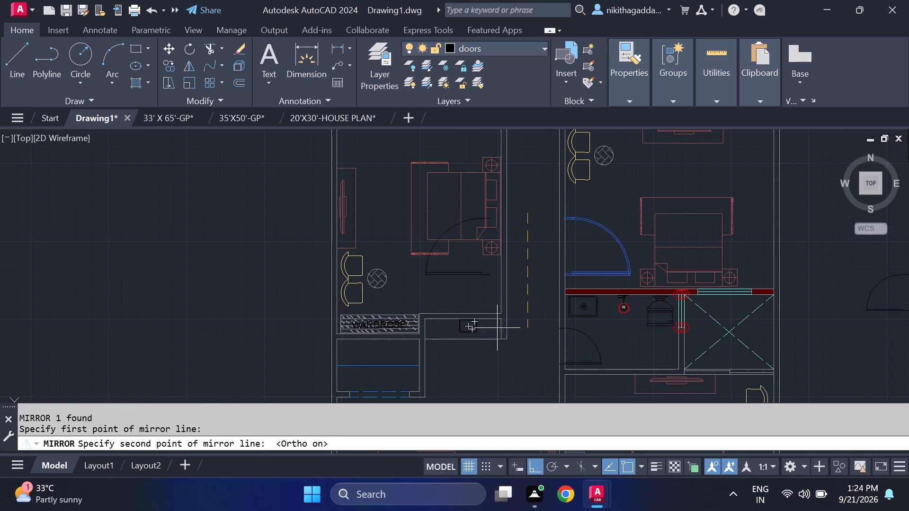
{"action": "left_click", "coordinate": [522, 366]}
{"action": "type", "text": "NO"}
{"action": "key", "text": "Return"}
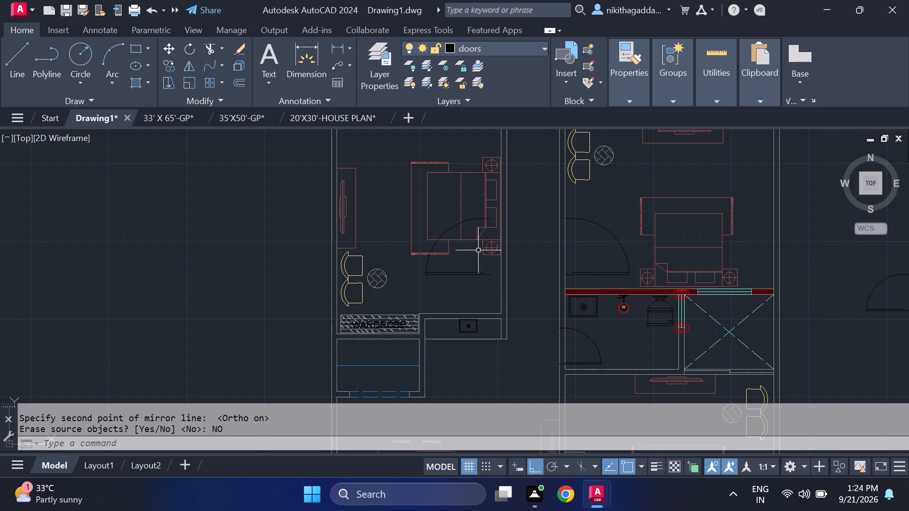
Move the mirrored door by its lower hinge end to the southeast inner corner of the northwest bedroom.
{"action": "left_click", "coordinate": [480, 267]}
{"action": "left_click", "coordinate": [433, 296]}
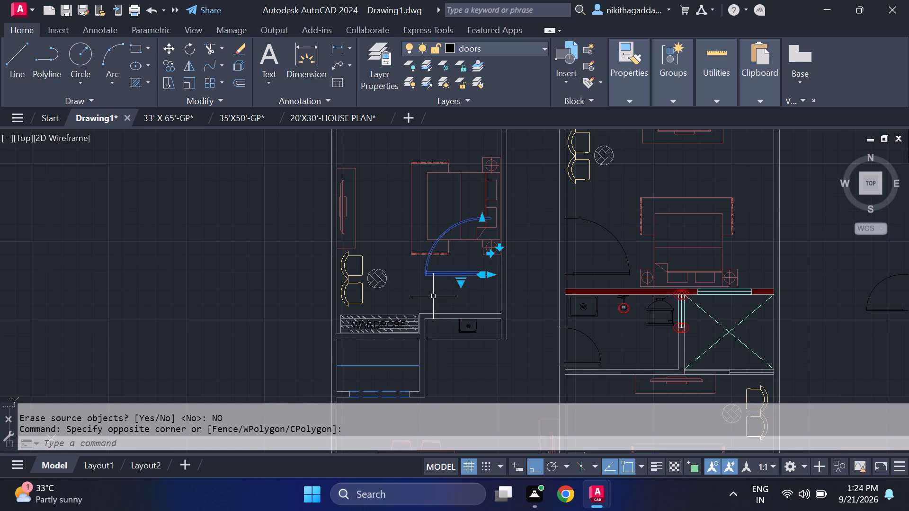
{"action": "key", "text": "m"}
{"action": "key", "text": "Return"}
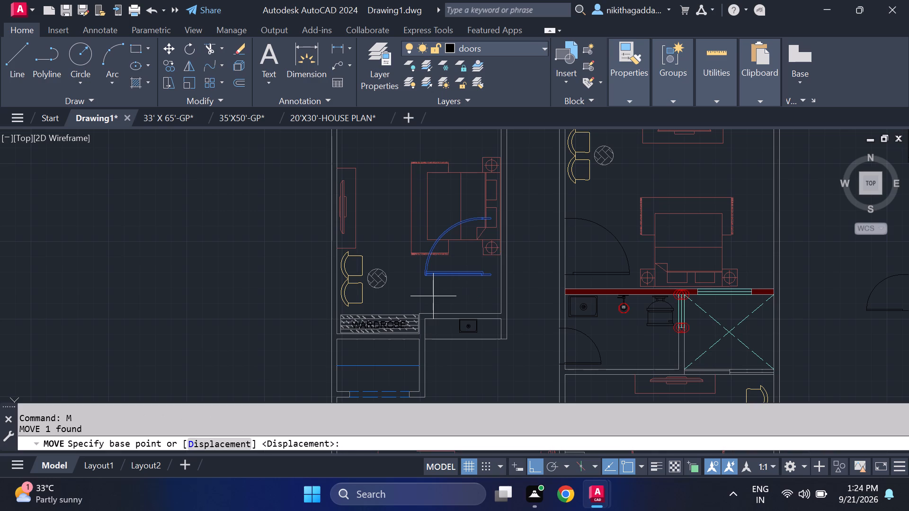
{"action": "left_click", "coordinate": [490, 277]}
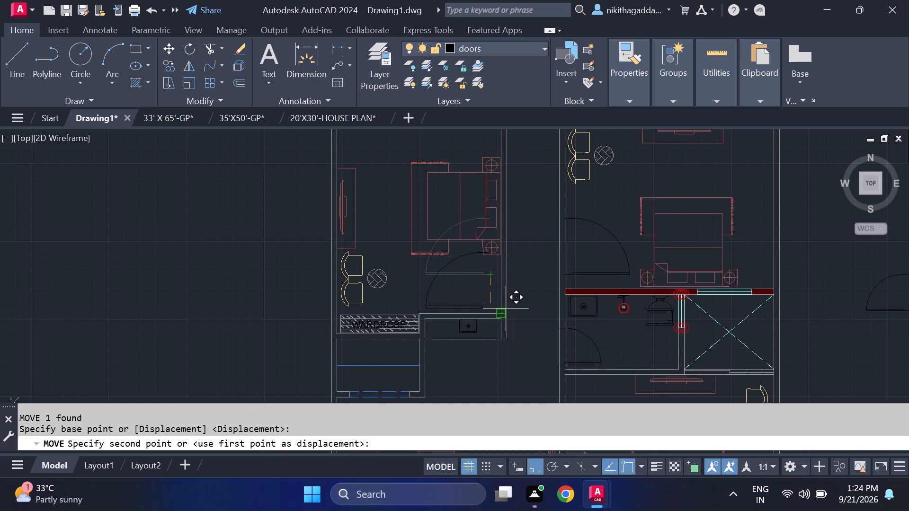
{"action": "left_click", "coordinate": [506, 308]}
{"action": "scroll", "coordinate": [492, 242], "scroll_direction": "up", "scroll_amount": 3}
{"action": "scroll", "coordinate": [520, 257], "scroll_direction": "down", "scroll_amount": 3}
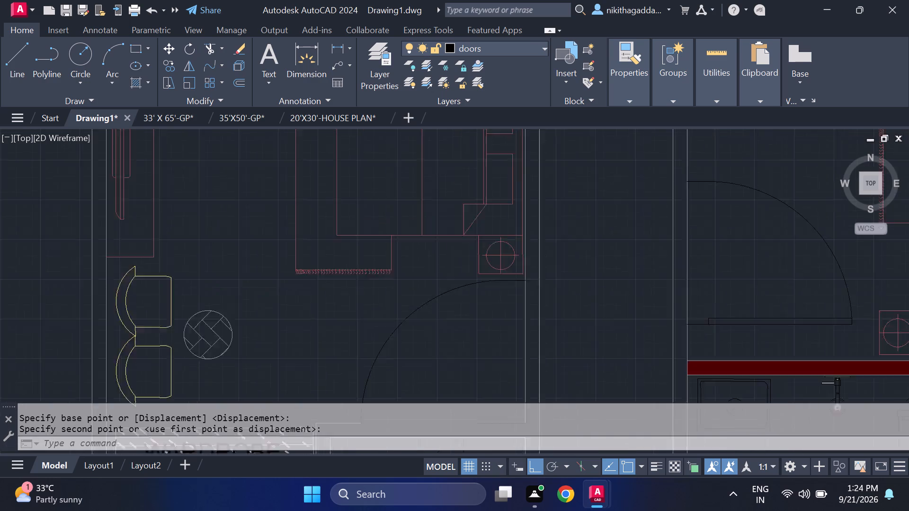
{"action": "scroll", "coordinate": [520, 258], "scroll_direction": "down", "scroll_amount": 2}
{"action": "scroll", "coordinate": [504, 295], "scroll_direction": "up", "scroll_amount": 4}
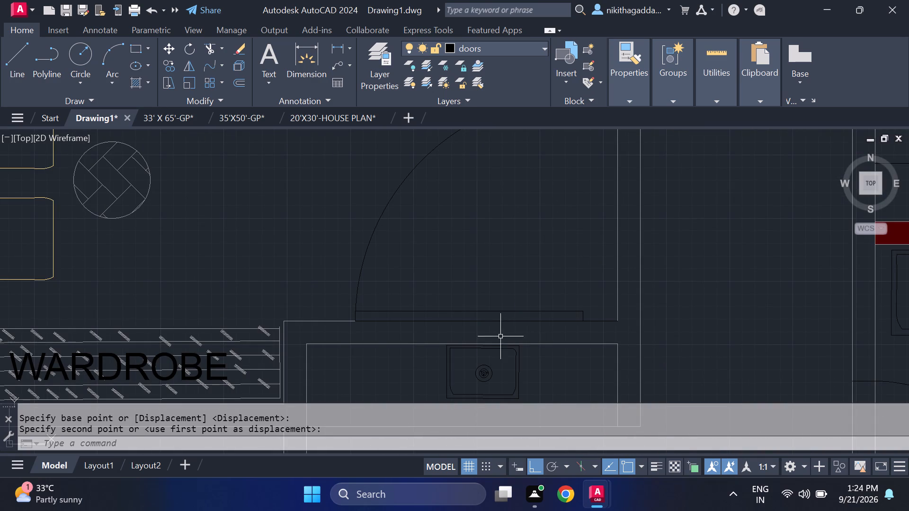
{"action": "scroll", "coordinate": [498, 327], "scroll_direction": "down", "scroll_amount": 4}
{"action": "middle_click_drag", "start_coordinate": [241, 471], "coordinate": [216, 421]}
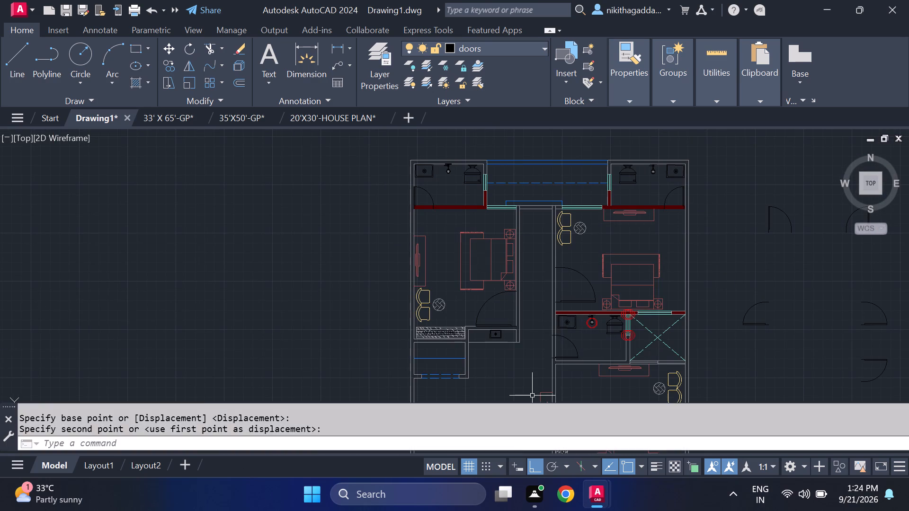
{"action": "middle_click_drag", "start_coordinate": [216, 421], "coordinate": [207, 394]}
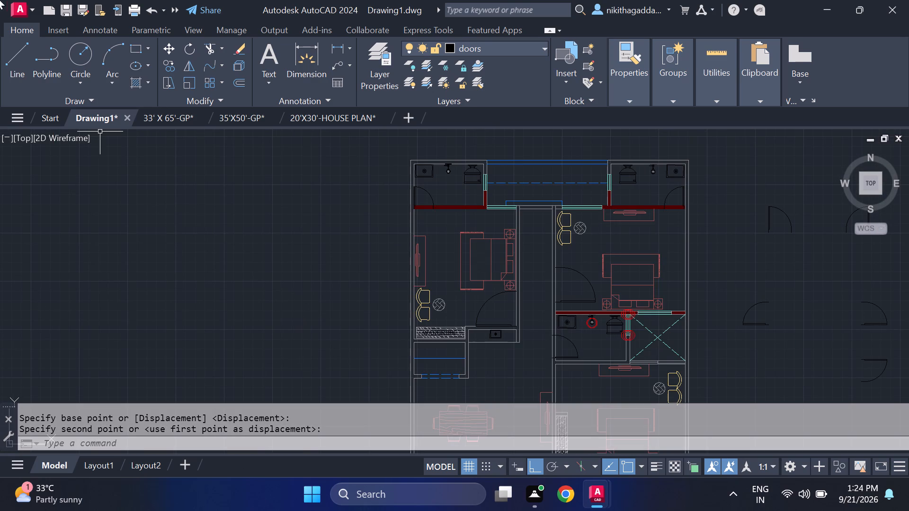
Mirror the northeast bedroom door across a horizontal line drawn south of the middle bathroom, keeping the source door.
{"action": "middle_click_drag", "start_coordinate": [677, 310], "coordinate": [591, 206]}
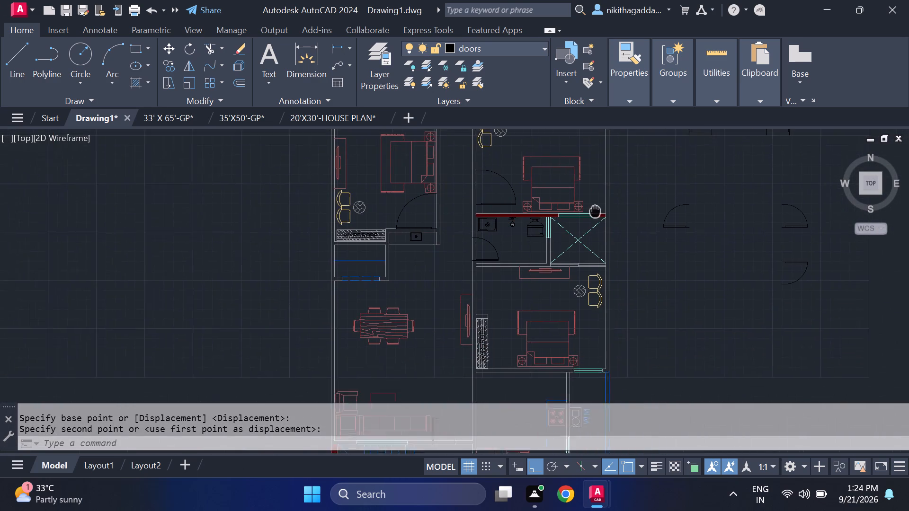
{"action": "middle_click_drag", "start_coordinate": [591, 206], "coordinate": [574, 177]}
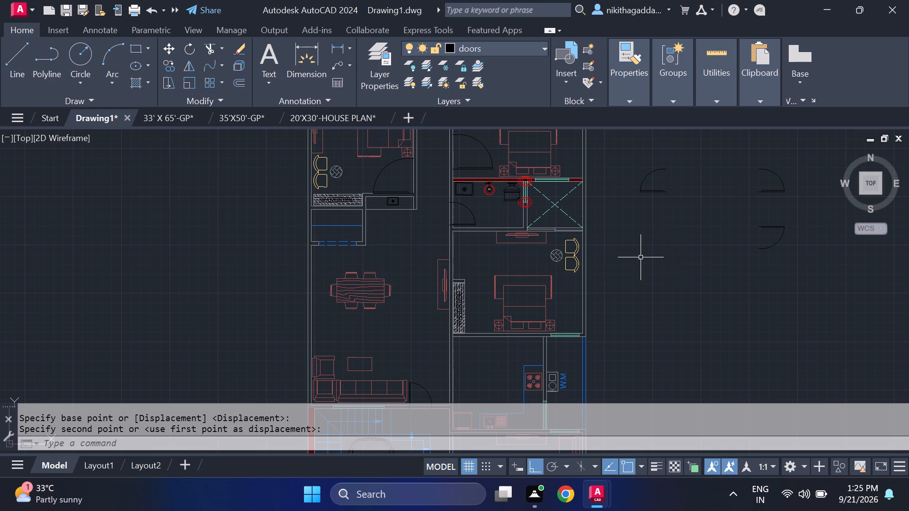
{"action": "middle_click_drag", "start_coordinate": [537, 218], "coordinate": [550, 263]}
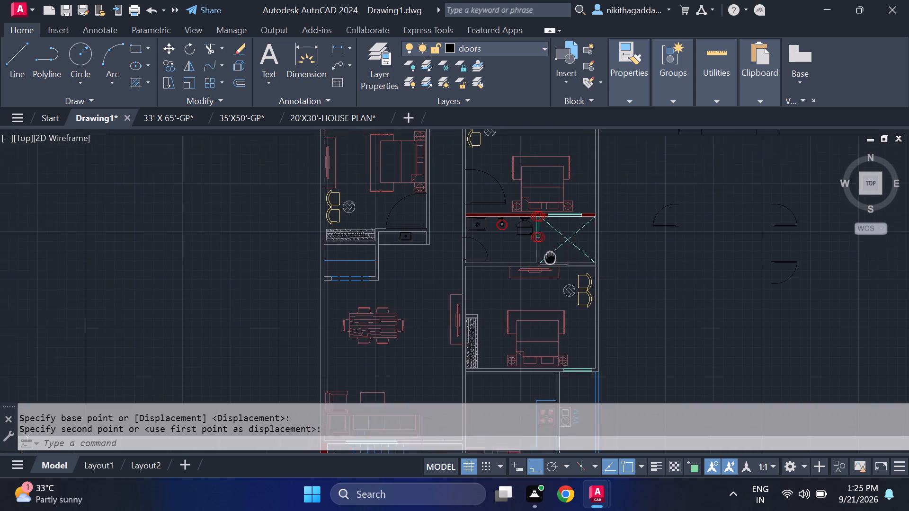
{"action": "middle_click_drag", "start_coordinate": [550, 263], "coordinate": [550, 278]}
{"action": "scroll", "coordinate": [476, 204], "scroll_direction": "up", "scroll_amount": 1}
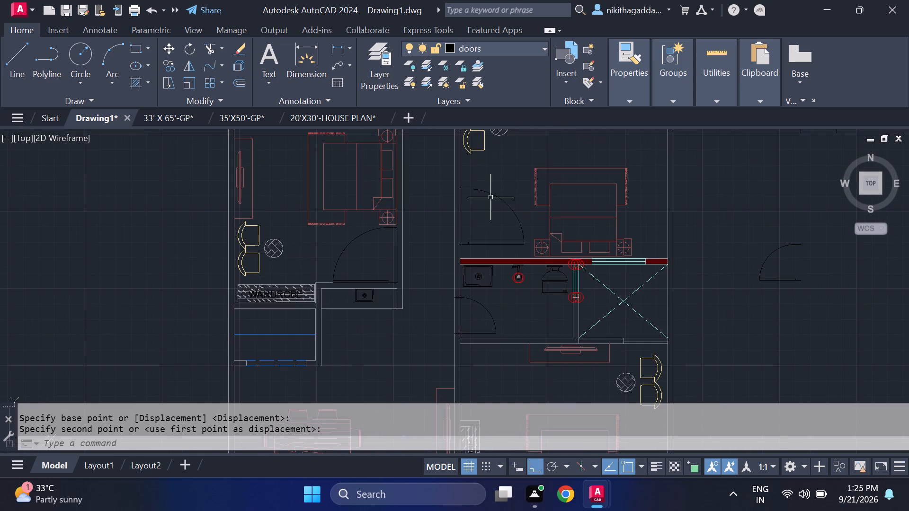
{"action": "left_click_drag", "start_coordinate": [502, 186], "coordinate": [502, 192]}
{"action": "left_click", "coordinate": [485, 224]}
{"action": "type", "text": "MI"}
{"action": "key", "text": "Return"}
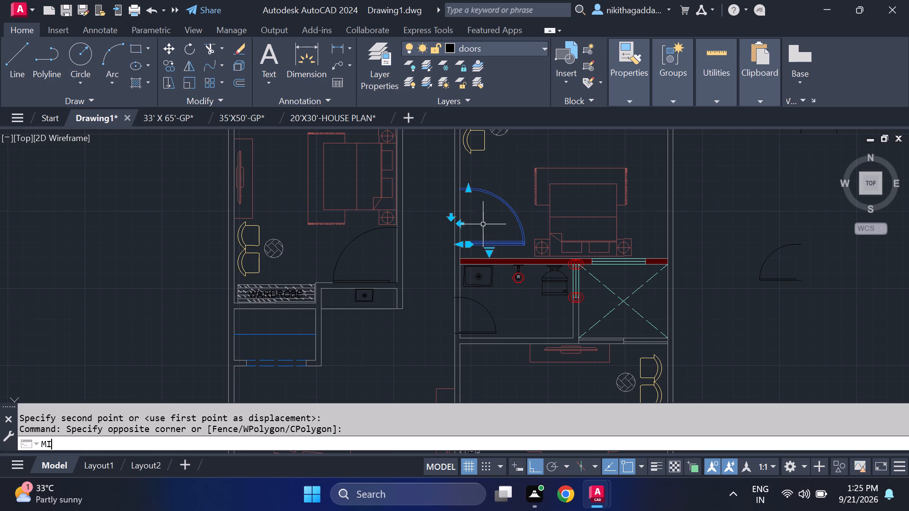
{"action": "left_click", "coordinate": [391, 359]}
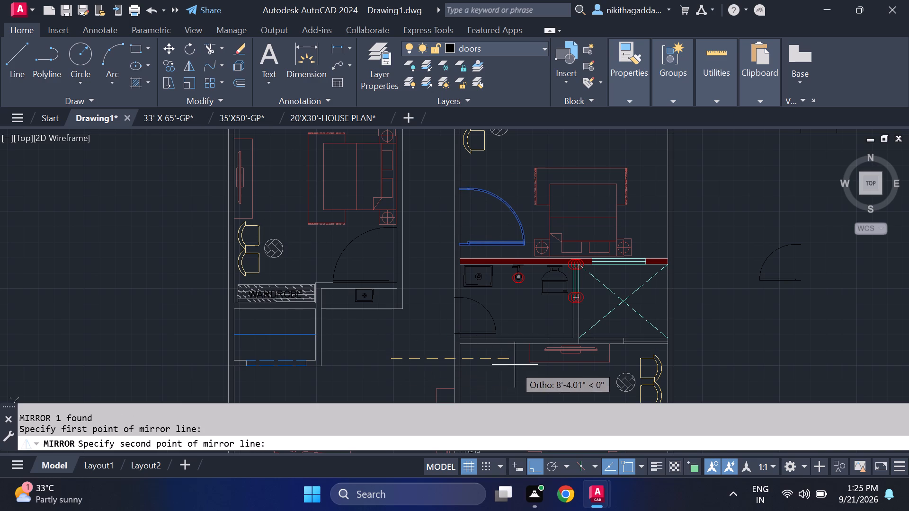
{"action": "middle_click_drag", "start_coordinate": [515, 365], "coordinate": [515, 277]}
{"action": "left_click", "coordinate": [517, 275]}
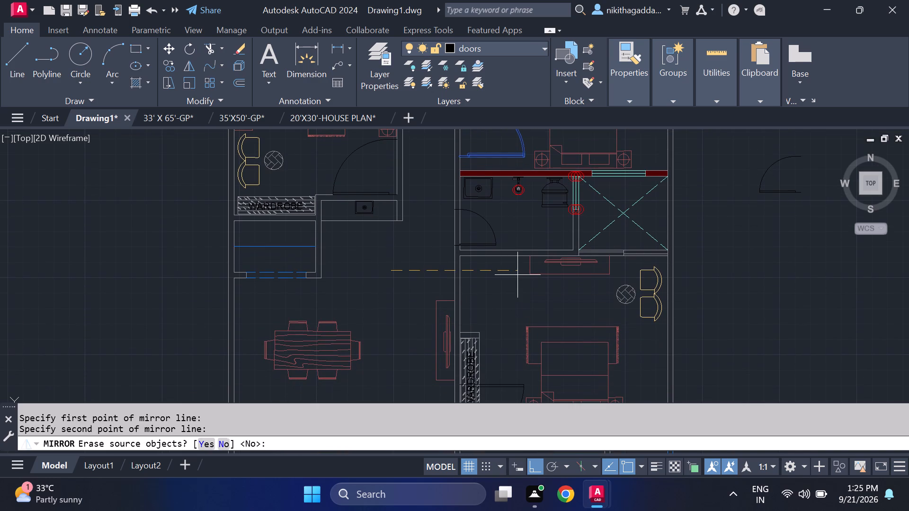
{"action": "type", "text": "NO"}
{"action": "key", "text": "Return"}
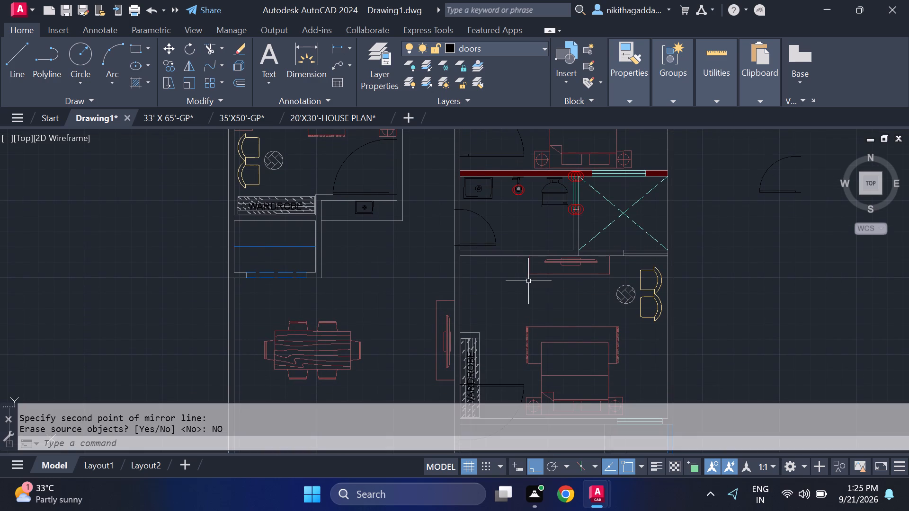
Move the mirrored door by its hinge end into the middle east bedroom's west wall, just below the north corner.
{"action": "left_click", "coordinate": [519, 377]}
{"action": "left_click", "coordinate": [508, 385]}
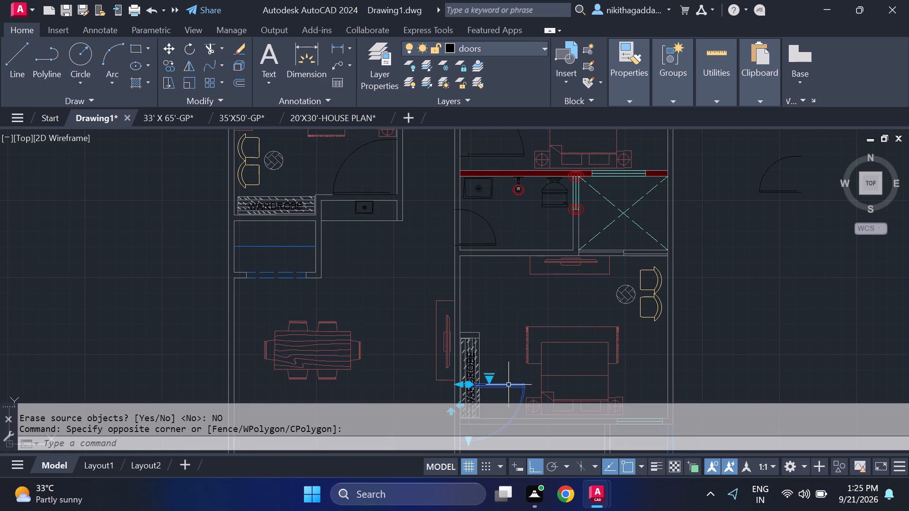
{"action": "key", "text": "m"}
{"action": "key", "text": "Return"}
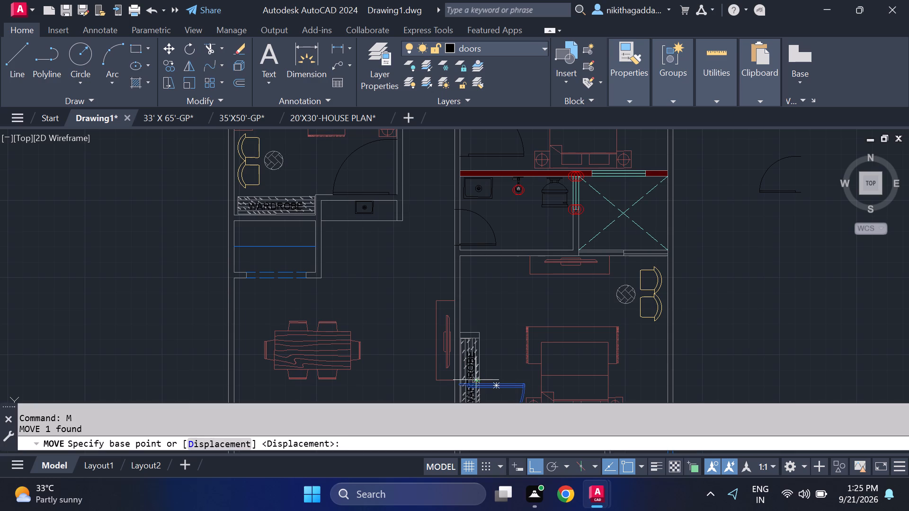
{"action": "left_click", "coordinate": [457, 385]}
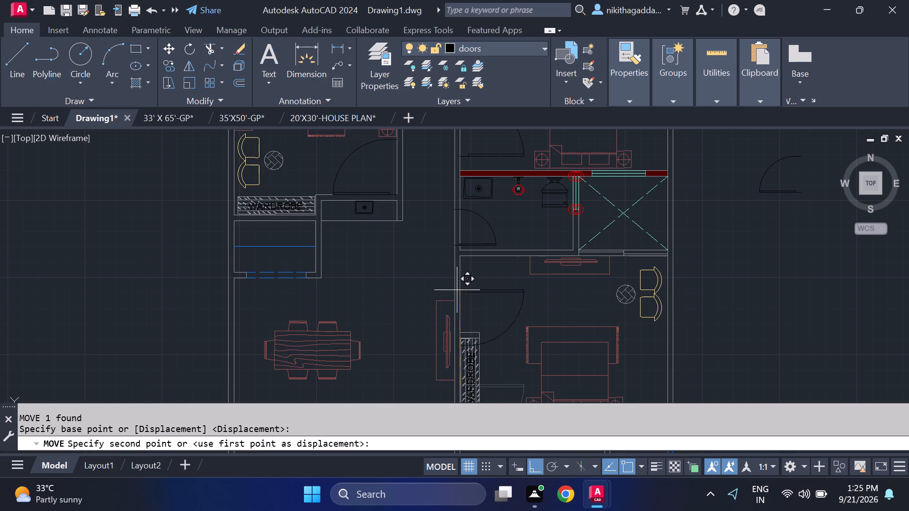
{"action": "scroll", "coordinate": [453, 271], "scroll_direction": "up", "scroll_amount": 2}
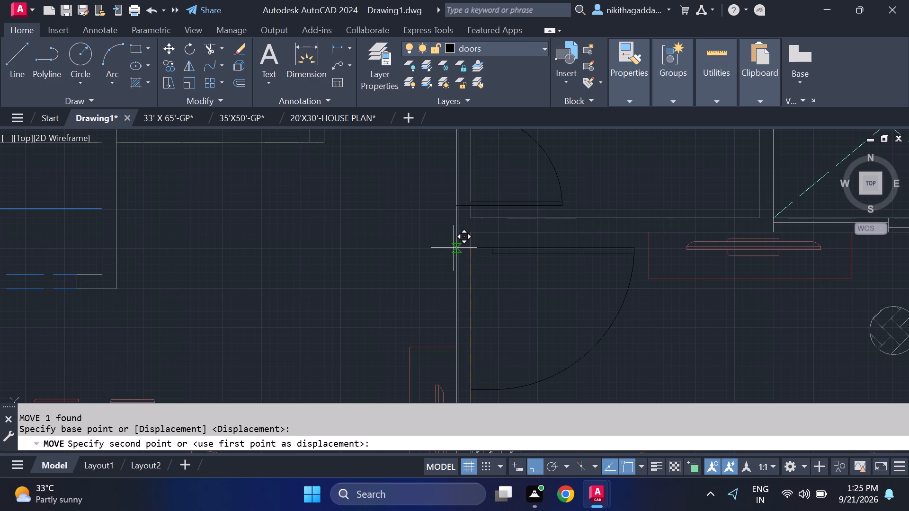
{"action": "left_click", "coordinate": [458, 244]}
Copy the middle east bedroom door by its hinge end straight down into the kitchen's west wall, near its north corner.
{"action": "scroll", "coordinate": [546, 278], "scroll_direction": "down", "scroll_amount": 3}
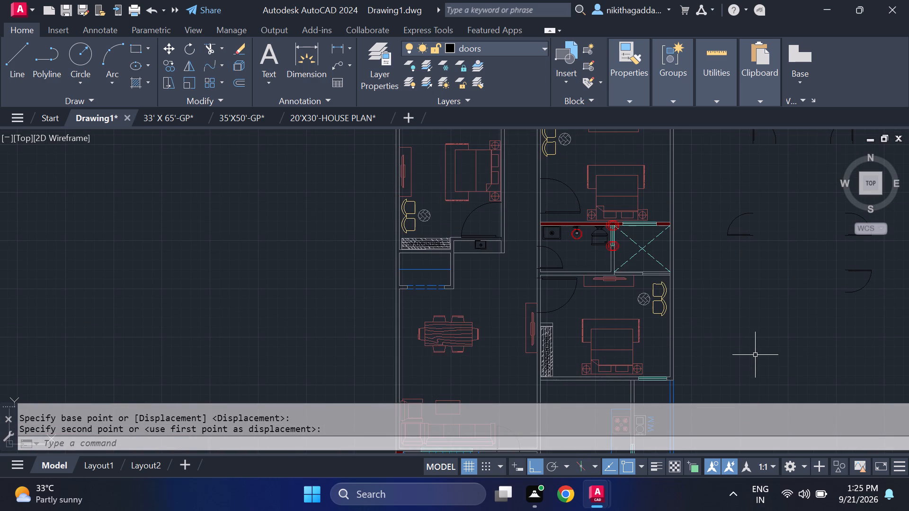
{"action": "middle_click_drag", "start_coordinate": [756, 355], "coordinate": [651, 262]}
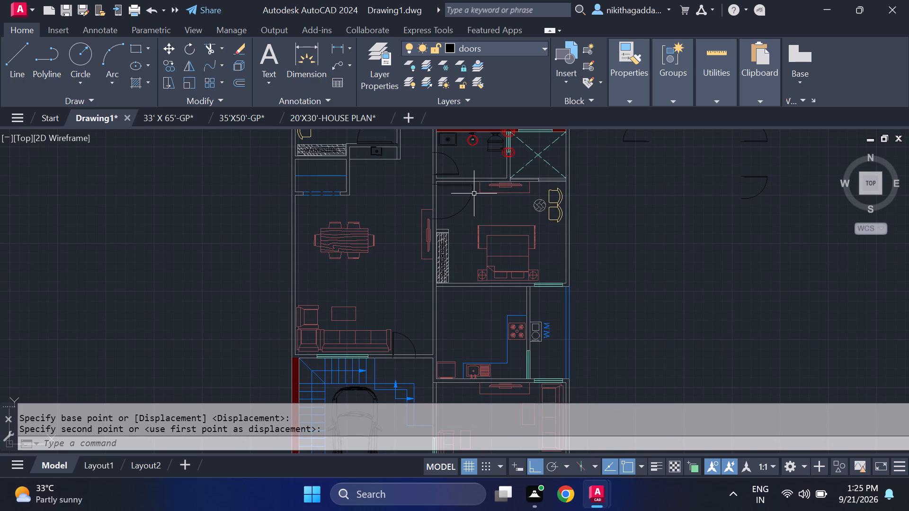
{"action": "scroll", "coordinate": [442, 191], "scroll_direction": "up", "scroll_amount": 1}
{"action": "left_click", "coordinate": [492, 199]}
{"action": "left_click", "coordinate": [462, 212]}
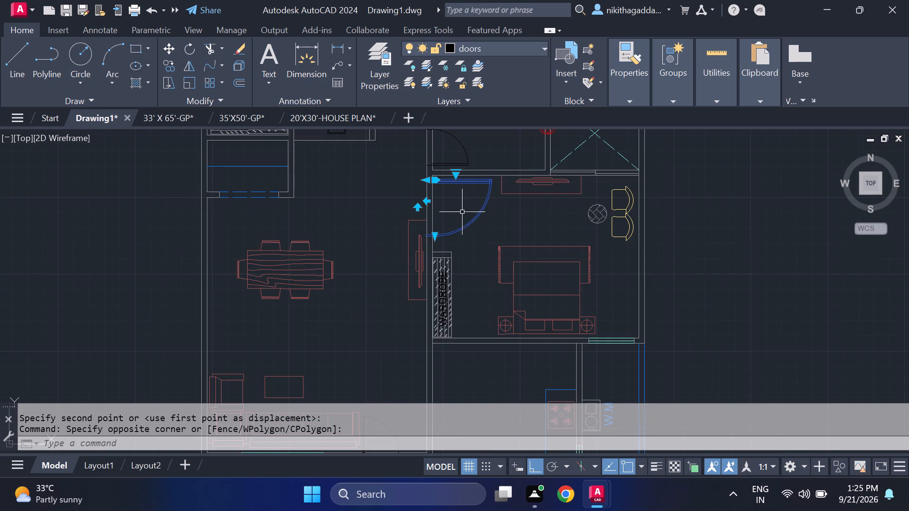
{"action": "type", "text": "CO"}
{"action": "key", "text": "Return"}
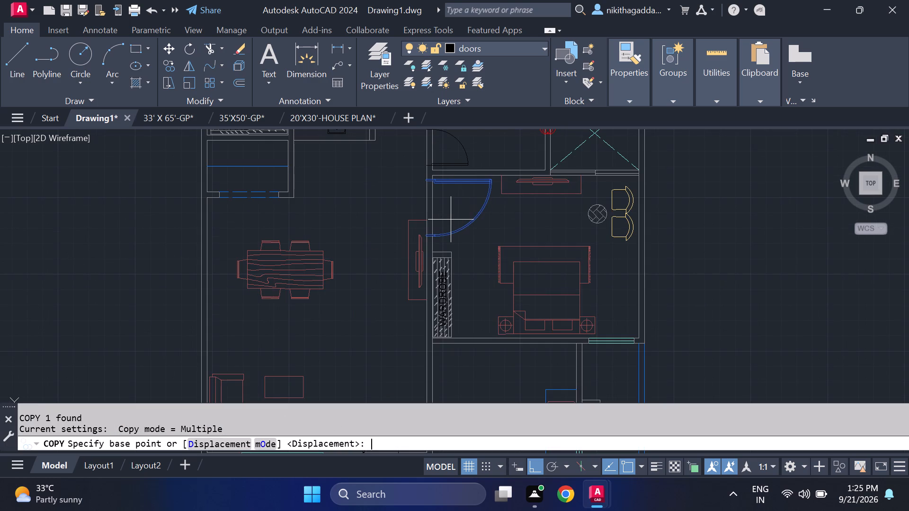
{"action": "left_click", "coordinate": [425, 179]}
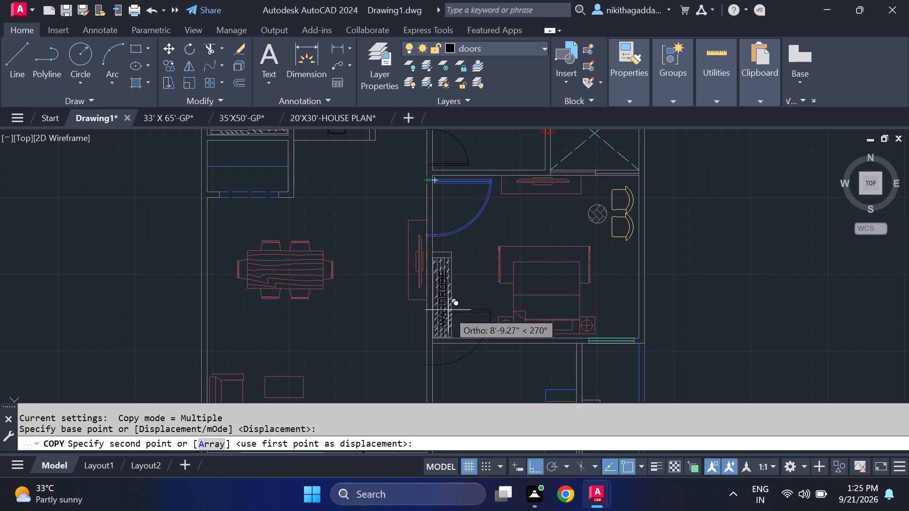
{"action": "scroll", "coordinate": [453, 332], "scroll_direction": "down", "scroll_amount": 1}
{"action": "middle_click_drag", "start_coordinate": [453, 332], "coordinate": [460, 271]}
{"action": "scroll", "coordinate": [460, 284], "scroll_direction": "up", "scroll_amount": 2}
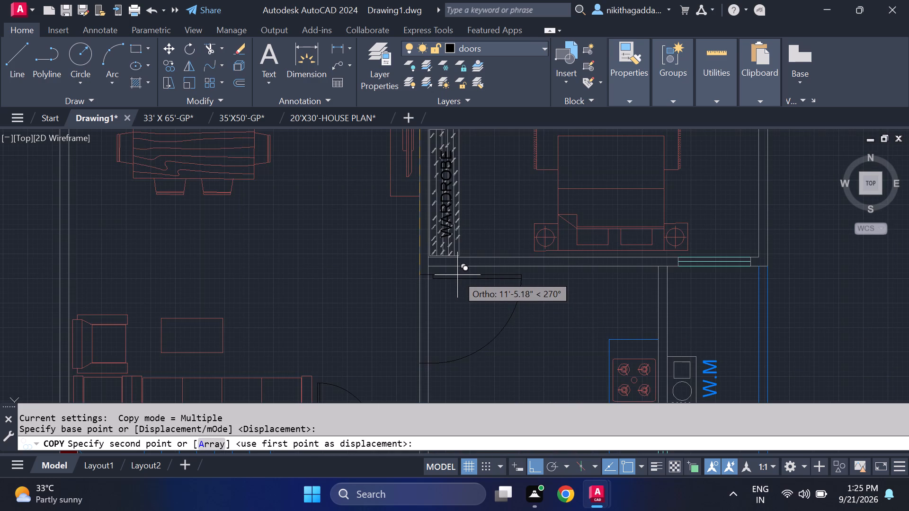
{"action": "left_click", "coordinate": [457, 275]}
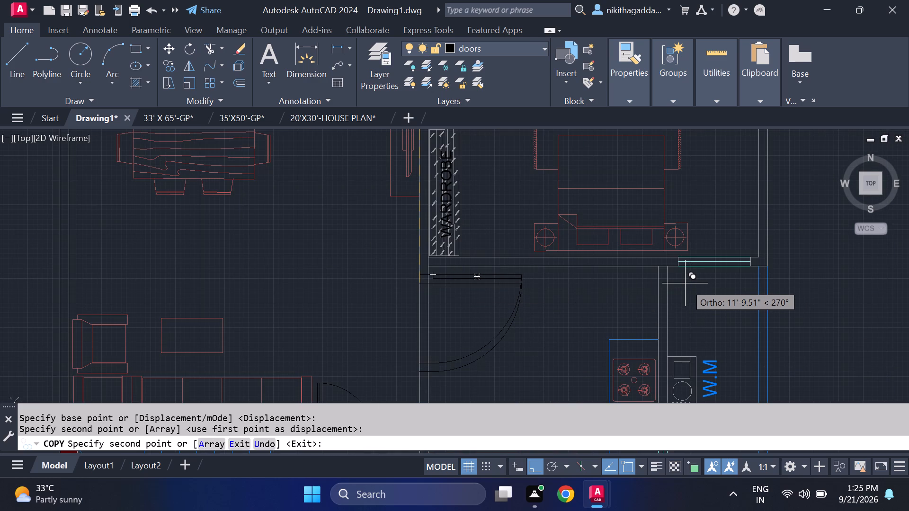
Turn Ortho off and place another door copy at the north end of the wall between kitchen and W.M utility area.
{"action": "key", "text": "F8"}
{"action": "scroll", "coordinate": [666, 255], "scroll_direction": "up", "scroll_amount": 1}
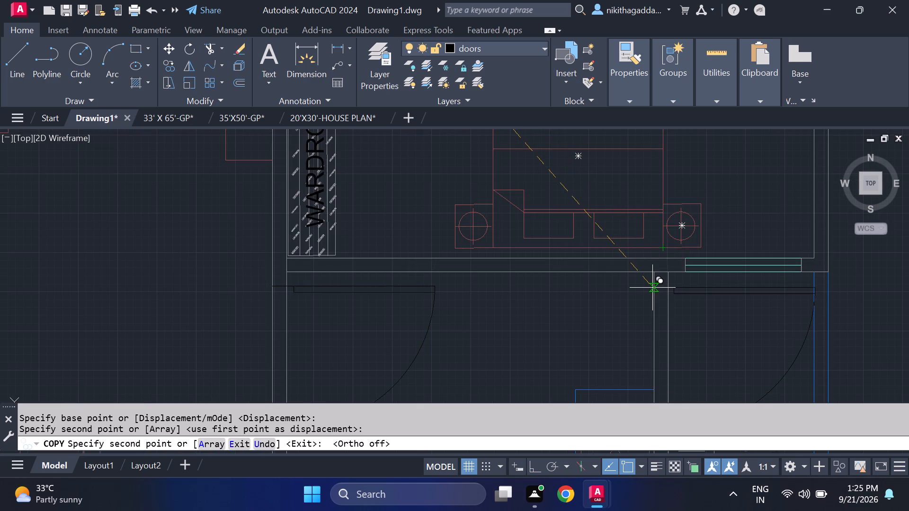
{"action": "scroll", "coordinate": [654, 284], "scroll_direction": "up", "scroll_amount": 2}
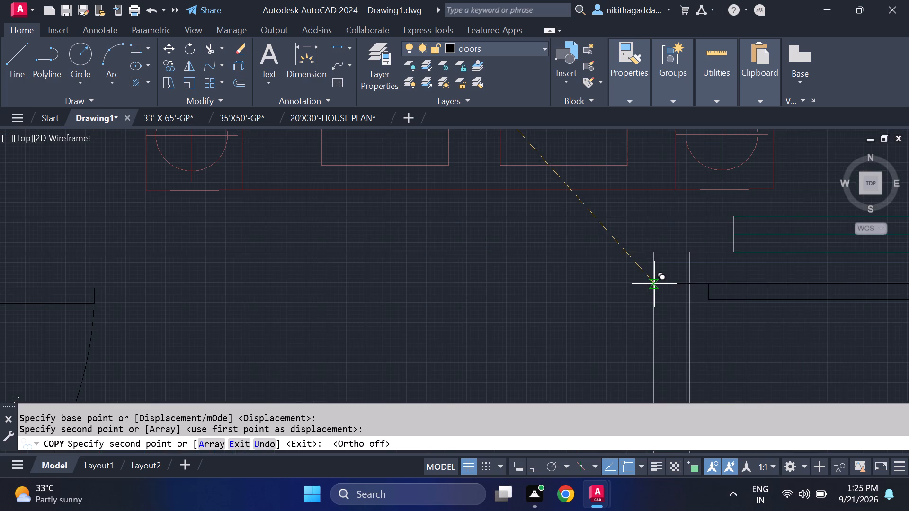
{"action": "left_click", "coordinate": [656, 273]}
Place another door copy in the west wall of the southeast sitting room, near its north corner, and finish copying.
{"action": "scroll", "coordinate": [548, 274], "scroll_direction": "down", "scroll_amount": 4}
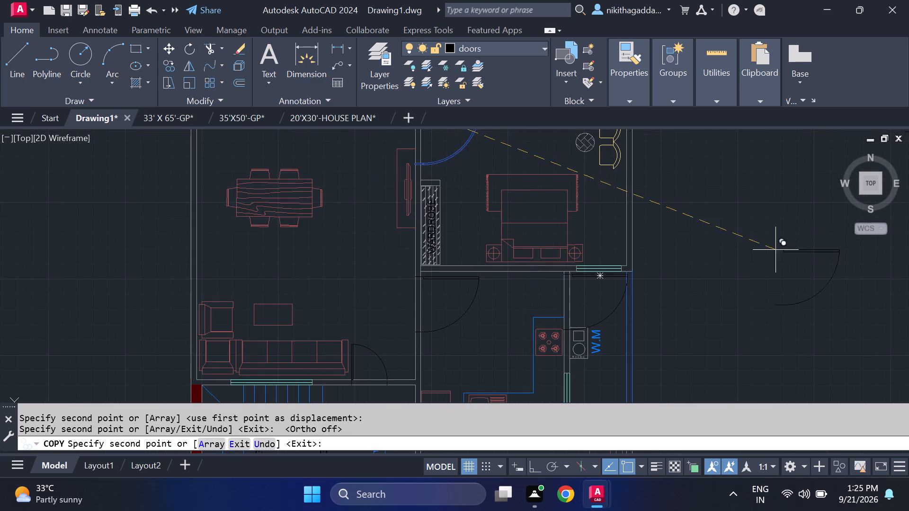
{"action": "middle_click_drag", "start_coordinate": [779, 267], "coordinate": [872, 167]}
{"action": "middle_click_drag", "start_coordinate": [705, 268], "coordinate": [800, 189]}
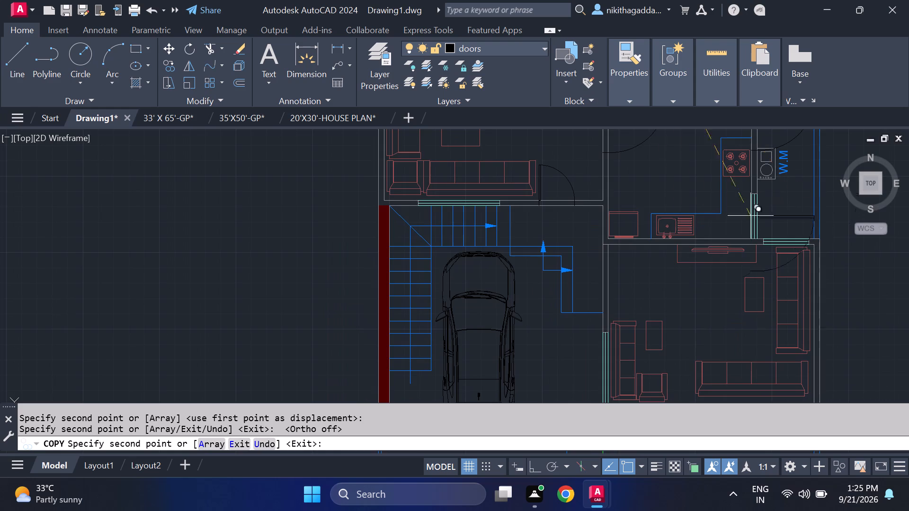
{"action": "scroll", "coordinate": [637, 257], "scroll_direction": "up", "scroll_amount": 2}
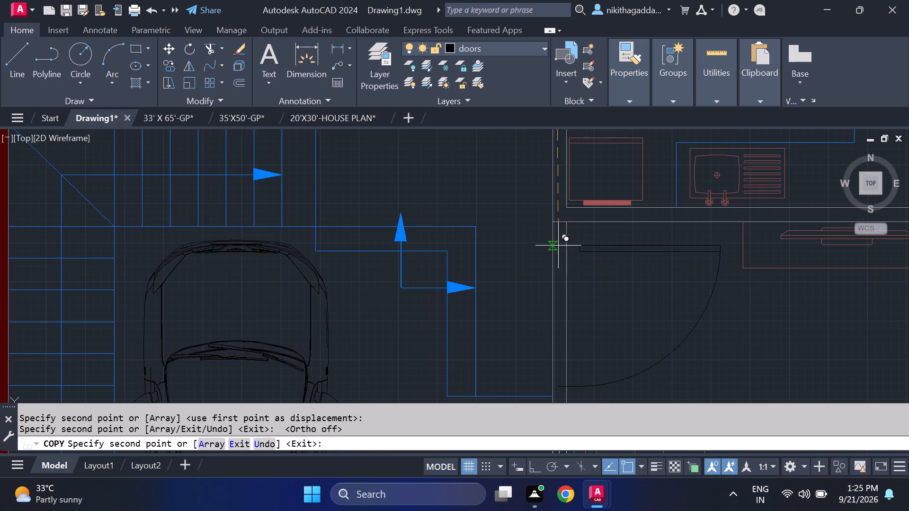
{"action": "middle_click_drag", "start_coordinate": [558, 246], "coordinate": [579, 186]}
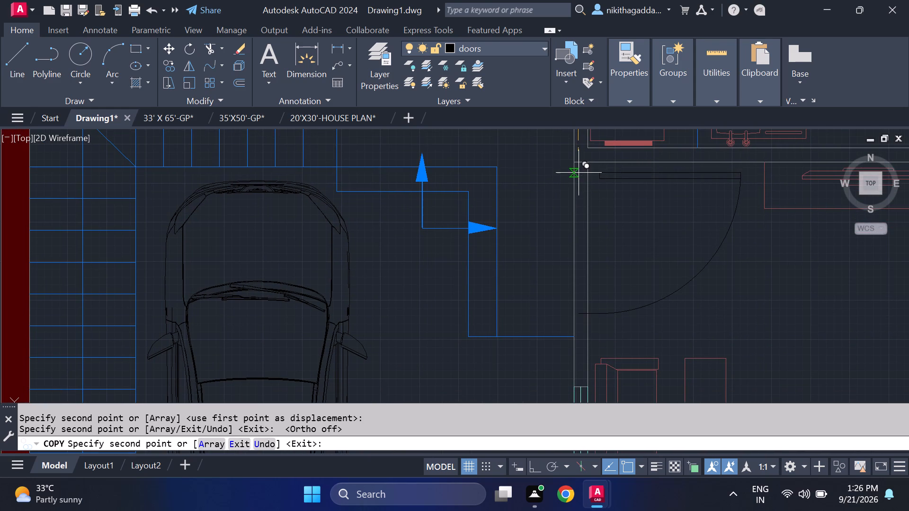
{"action": "left_click", "coordinate": [575, 173]}
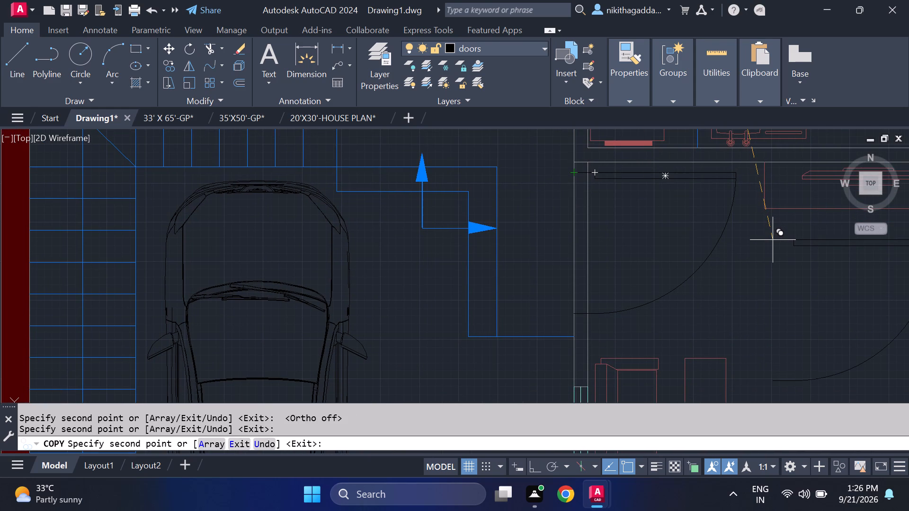
{"action": "key", "text": "Escape"}
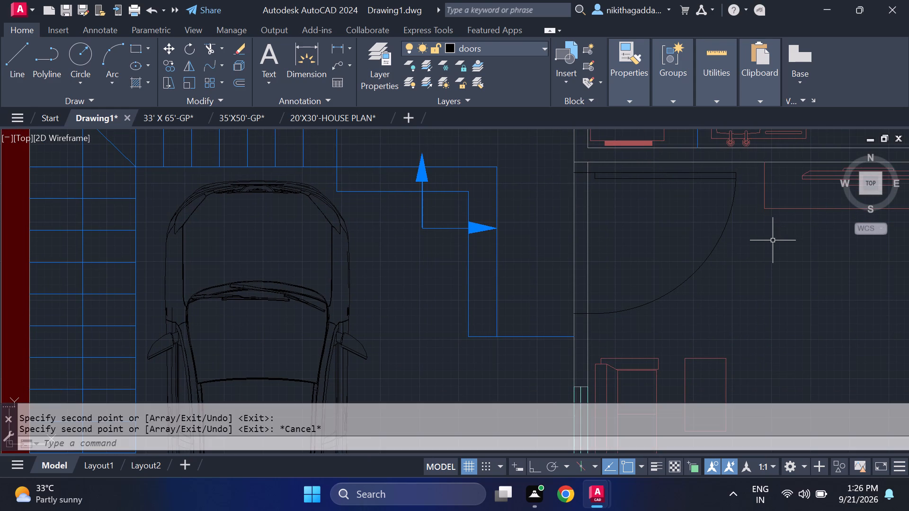
Scale down the W.M utility area door about its hinge end on the kitchen wall.
{"action": "scroll", "coordinate": [745, 247], "scroll_direction": "down", "scroll_amount": 3}
{"action": "middle_click_drag", "start_coordinate": [779, 252], "coordinate": [659, 325]}
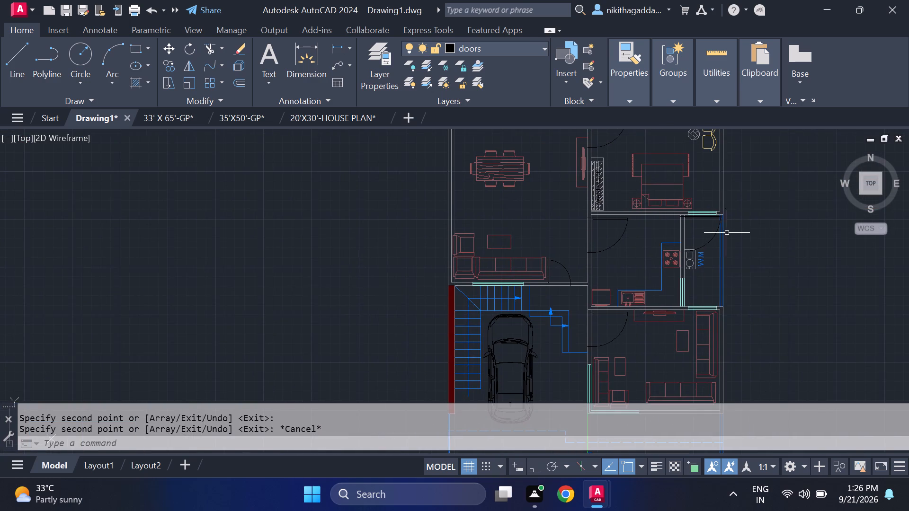
{"action": "scroll", "coordinate": [717, 231], "scroll_direction": "up", "scroll_amount": 2}
{"action": "left_click", "coordinate": [711, 252]}
{"action": "left_click", "coordinate": [701, 252]}
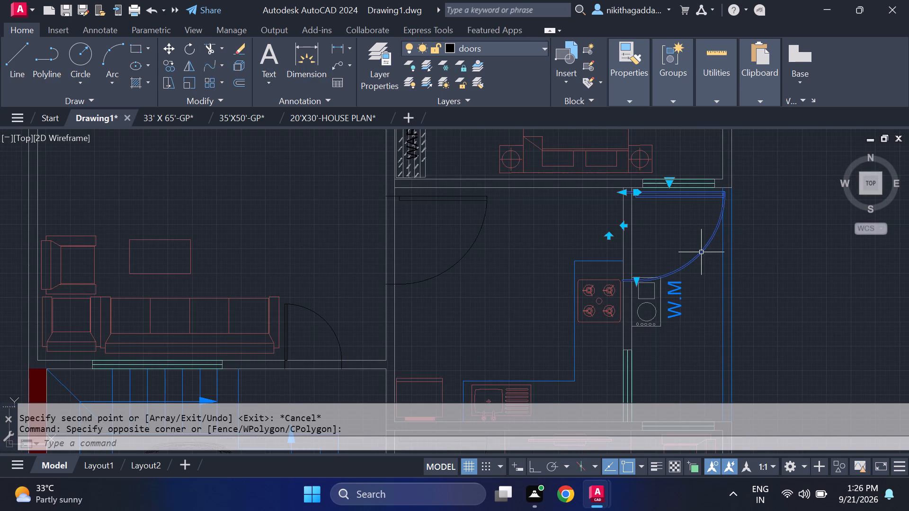
{"action": "type", "text": "SCALE"}
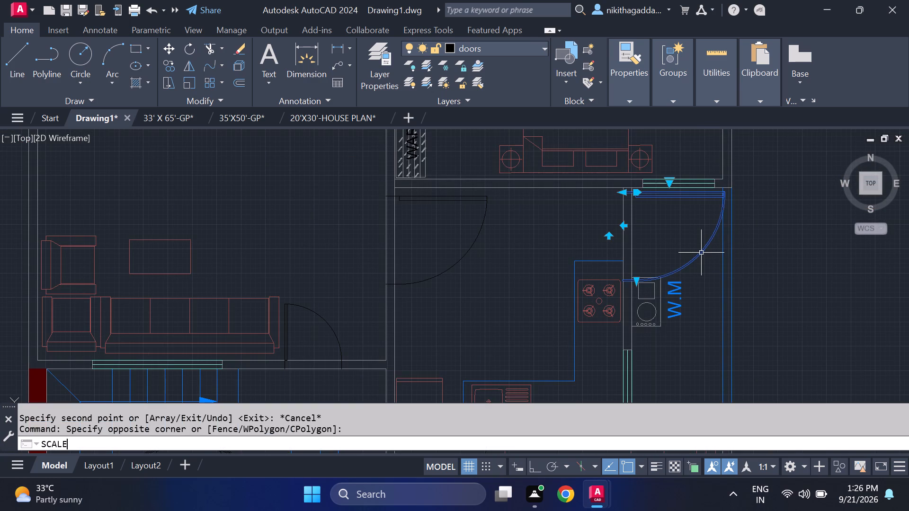
{"action": "key", "text": "Return"}
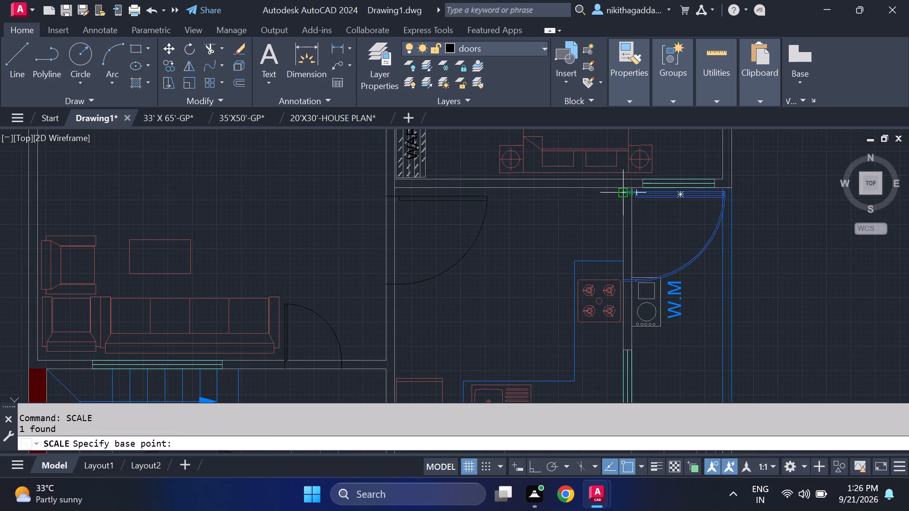
{"action": "left_click", "coordinate": [623, 193]}
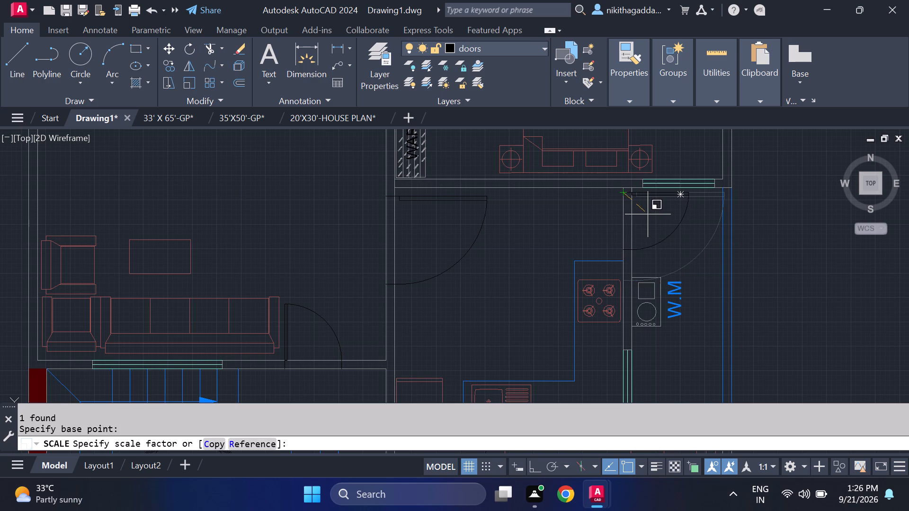
{"action": "left_click", "coordinate": [648, 214]}
Mirror the door in the living room's south wall about a vertical line just east of it, with Ortho on, keeping the original.
{"action": "scroll", "coordinate": [772, 218], "scroll_direction": "down", "scroll_amount": 4}
{"action": "scroll", "coordinate": [763, 236], "scroll_direction": "up", "scroll_amount": 2}
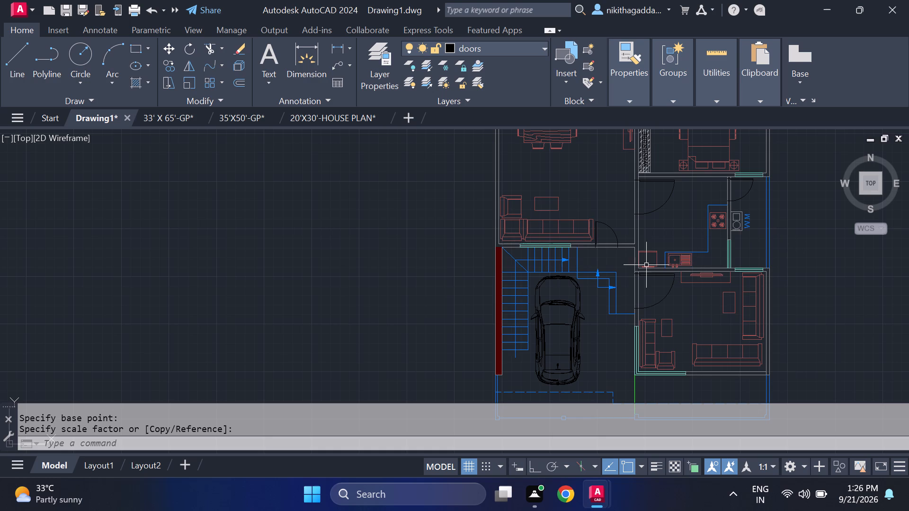
{"action": "scroll", "coordinate": [620, 225], "scroll_direction": "up", "scroll_amount": 2}
{"action": "left_click_drag", "start_coordinate": [619, 225], "coordinate": [614, 228]}
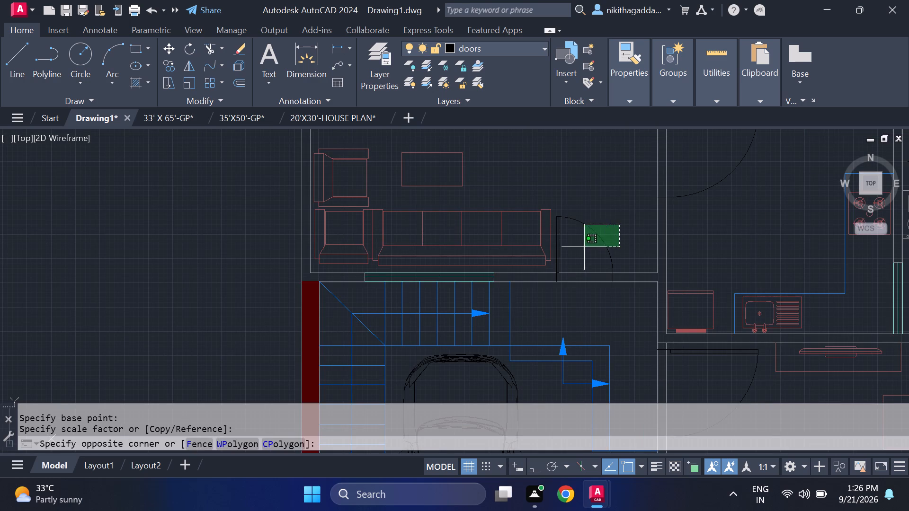
{"action": "left_click", "coordinate": [581, 249]}
{"action": "type", "text": "MI"}
{"action": "key", "text": "Return"}
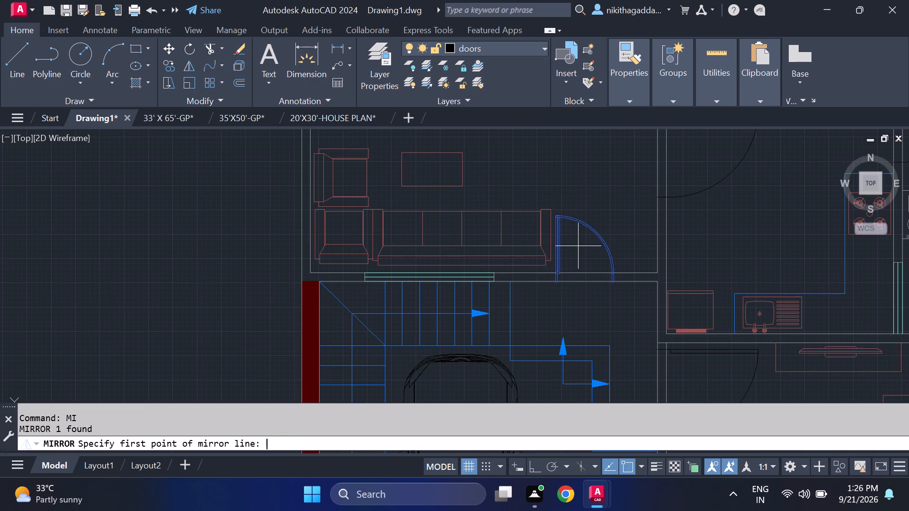
{"action": "left_click", "coordinate": [622, 210]}
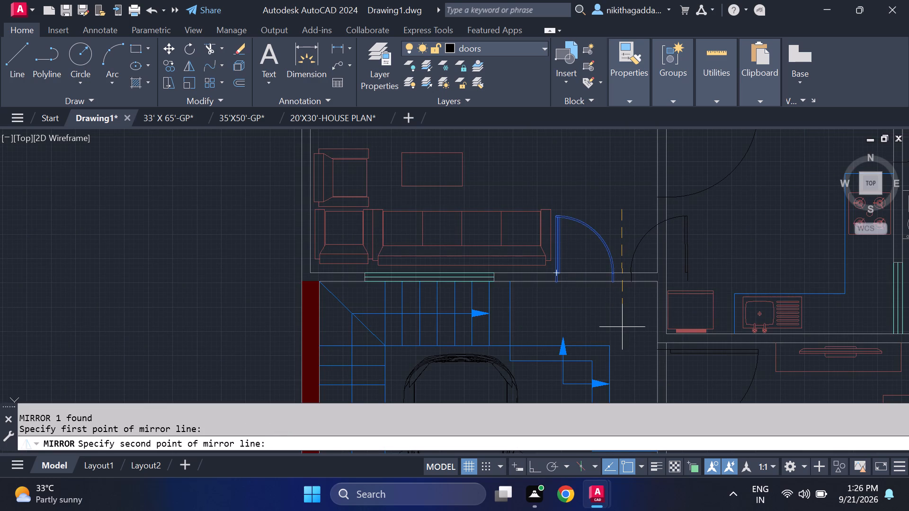
{"action": "key", "text": "F8"}
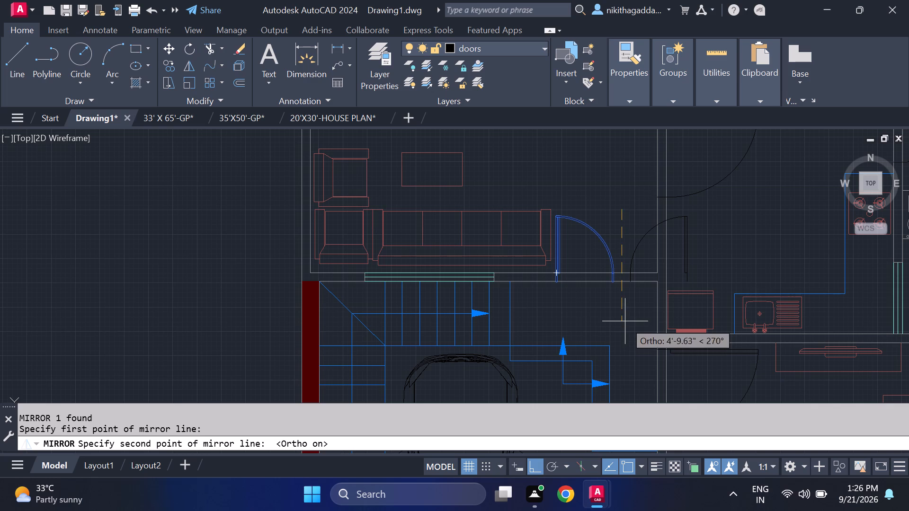
{"action": "left_click", "coordinate": [625, 321]}
{"action": "type", "text": "NO"}
{"action": "key", "text": "Return"}
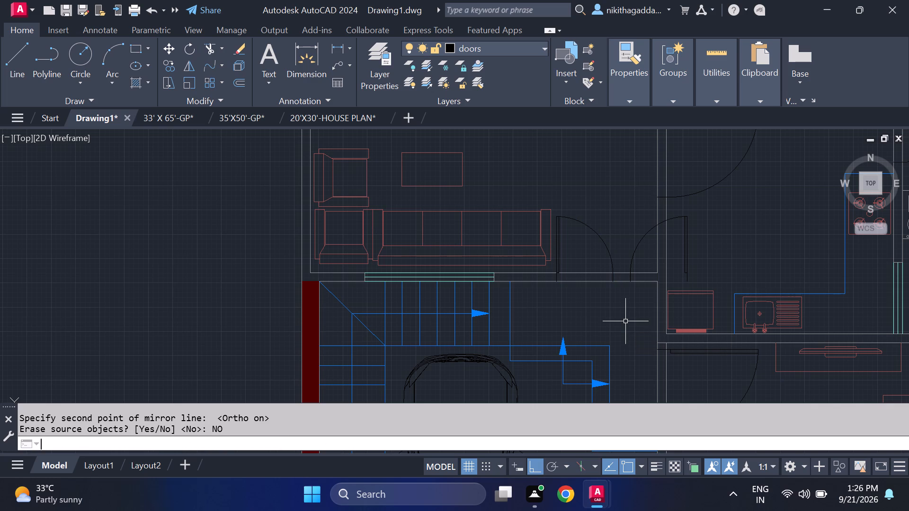
Move the mirrored door leaf west until its swing end meets the original leaf's, forming a double door.
{"action": "left_click", "coordinate": [718, 235]}
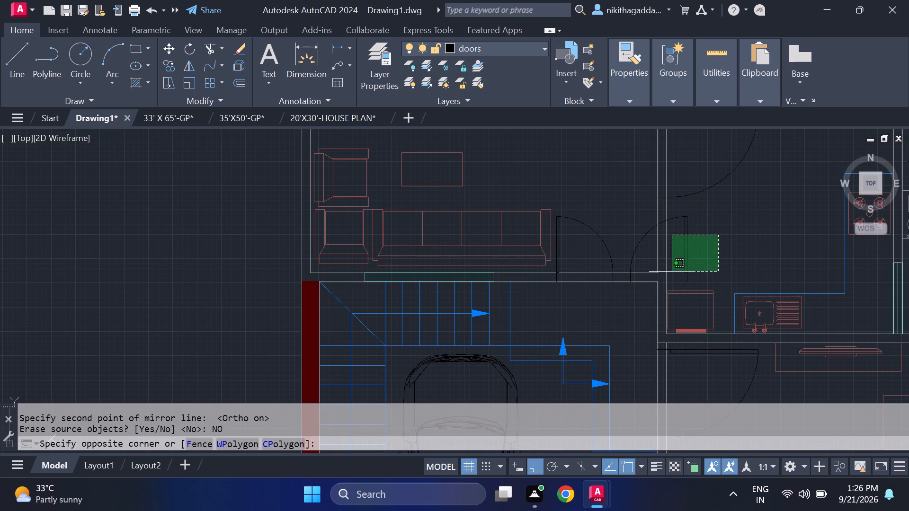
{"action": "left_click", "coordinate": [672, 272]}
{"action": "key", "text": "m"}
{"action": "key", "text": "Return"}
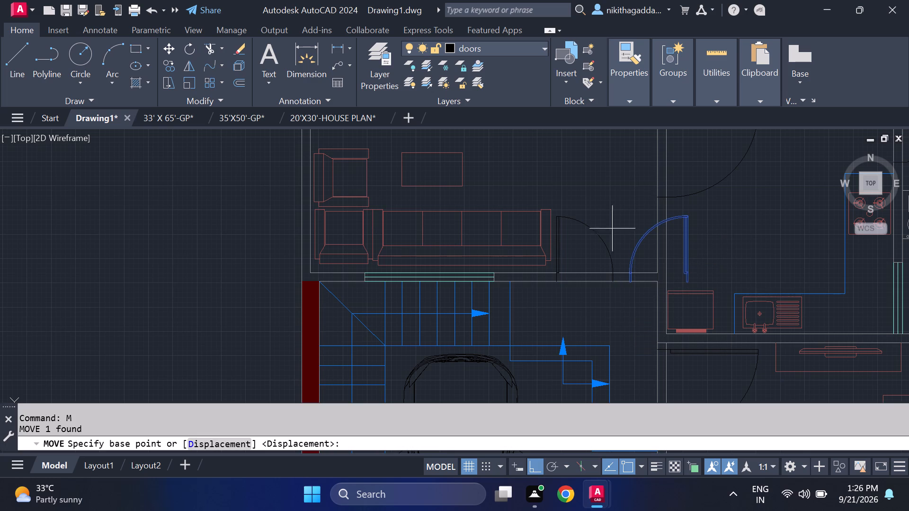
{"action": "left_click", "coordinate": [634, 275]}
{"action": "left_click", "coordinate": [613, 281]}
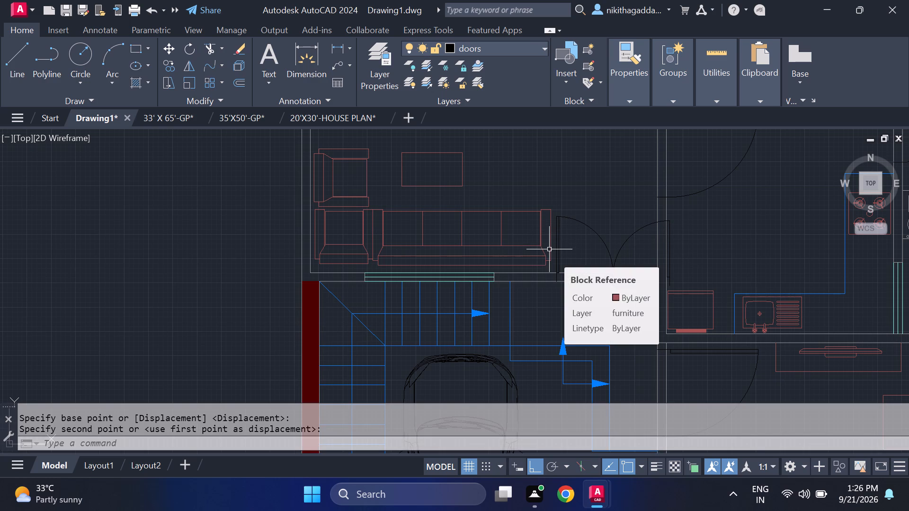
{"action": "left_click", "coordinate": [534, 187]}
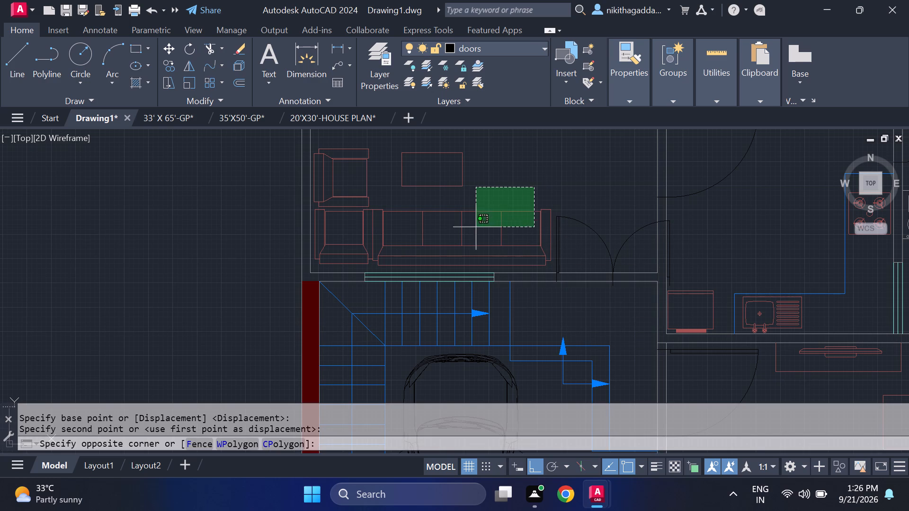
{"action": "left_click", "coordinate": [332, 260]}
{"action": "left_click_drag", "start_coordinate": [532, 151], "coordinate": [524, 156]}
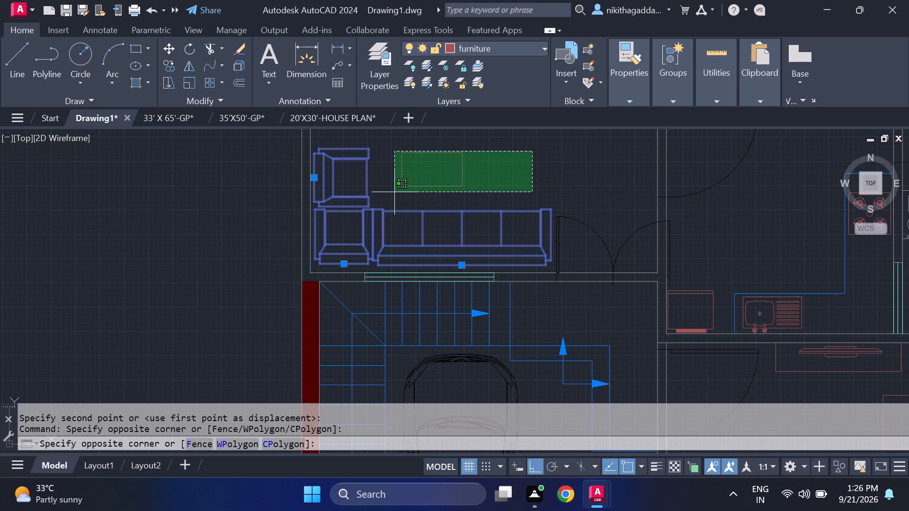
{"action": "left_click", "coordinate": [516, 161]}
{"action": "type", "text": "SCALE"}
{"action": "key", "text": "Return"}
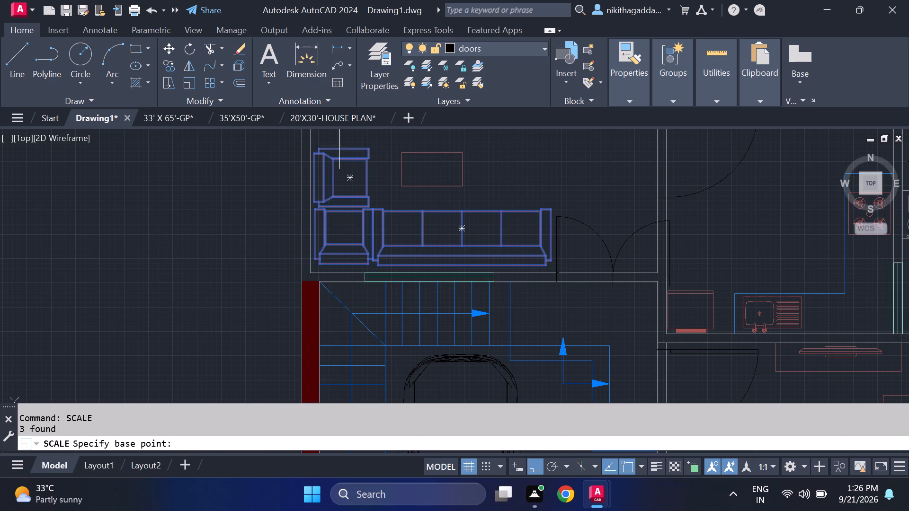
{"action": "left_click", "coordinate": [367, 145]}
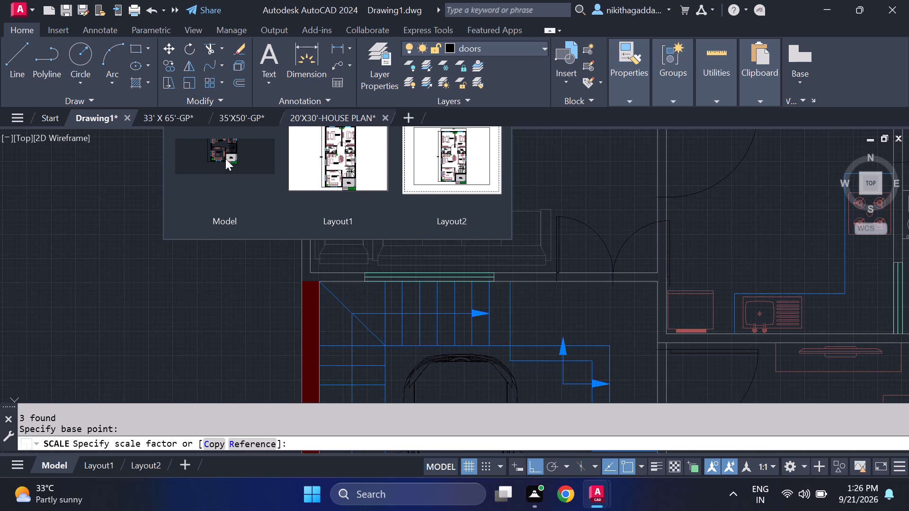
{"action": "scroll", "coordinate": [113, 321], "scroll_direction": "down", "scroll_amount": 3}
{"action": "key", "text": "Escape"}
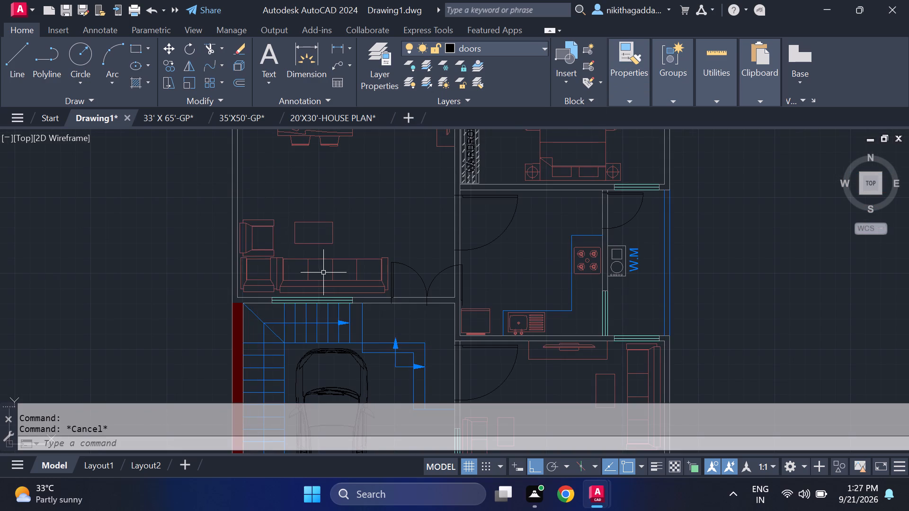
Scale down the living room sofa and both armchairs together about the northeast corner of the northern armchair.
{"action": "scroll", "coordinate": [333, 270], "scroll_direction": "up", "scroll_amount": 2}
{"action": "left_click_drag", "start_coordinate": [384, 234], "coordinate": [365, 238]}
{"action": "left_click", "coordinate": [144, 289]}
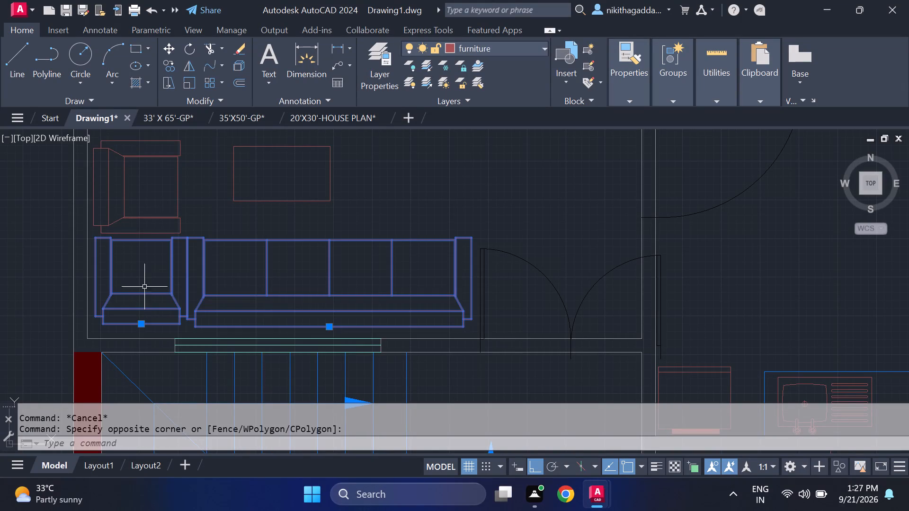
{"action": "left_click", "coordinate": [191, 195]}
{"action": "left_click", "coordinate": [134, 223]}
{"action": "type", "text": "SCALE"}
{"action": "key", "text": "Return"}
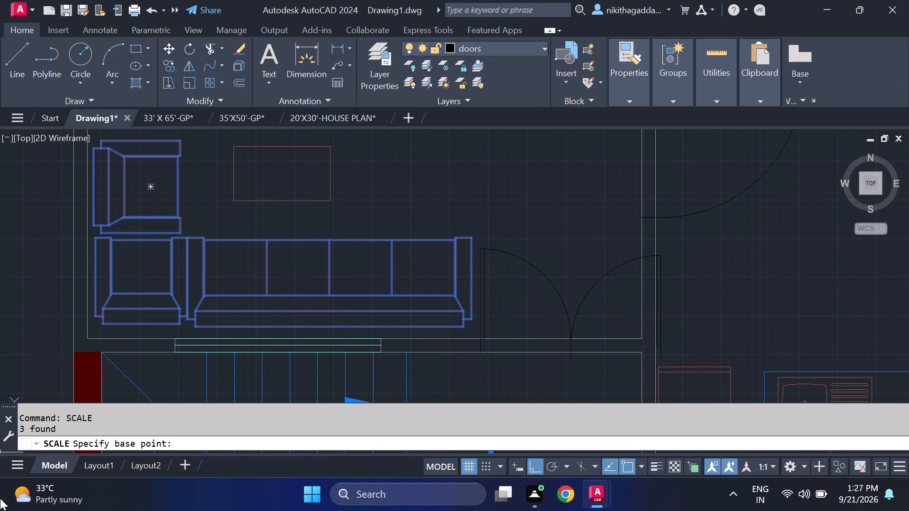
{"action": "left_click", "coordinate": [183, 136]}
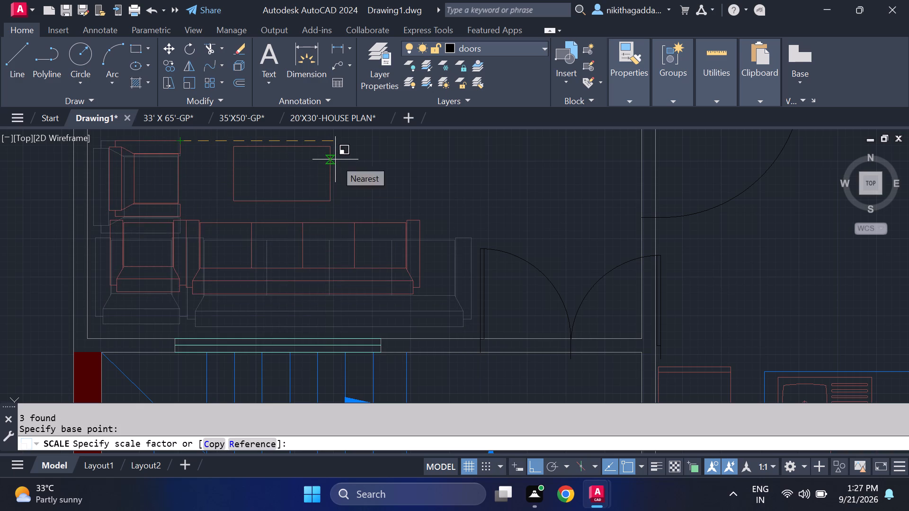
{"action": "left_click", "coordinate": [349, 163]}
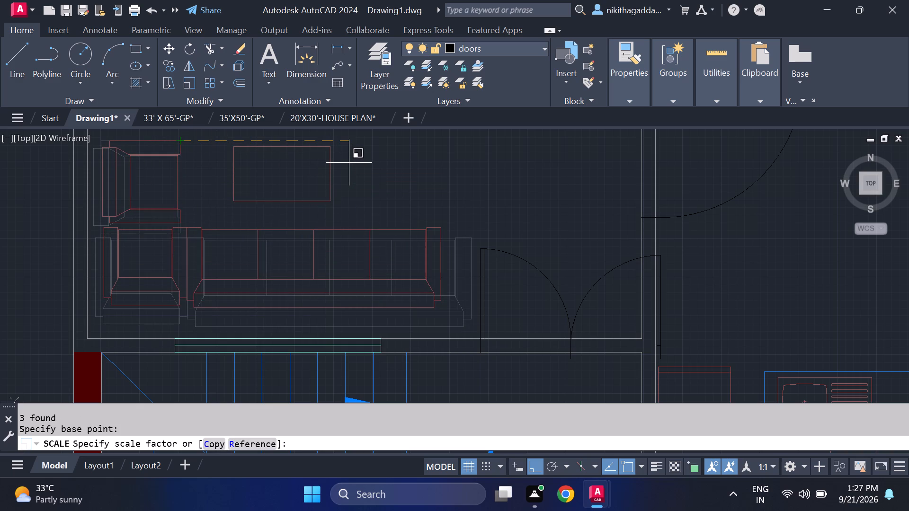
Move both leaves of the double door together so the east hinge end meets the living room's southeast wall corner.
{"action": "left_click", "coordinate": [676, 281]}
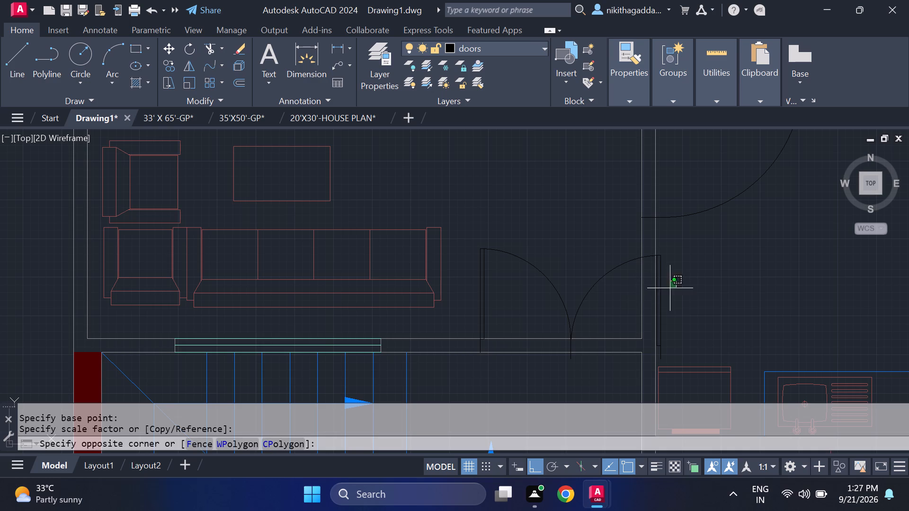
{"action": "left_click", "coordinate": [662, 308]}
{"action": "left_click", "coordinate": [670, 299]}
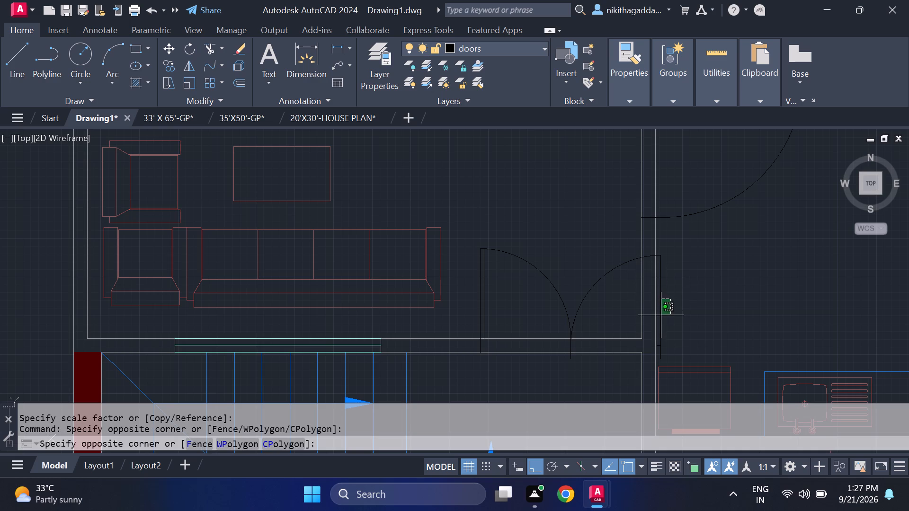
{"action": "left_click", "coordinate": [660, 318]}
{"action": "left_click_drag", "start_coordinate": [564, 250], "coordinate": [554, 265]}
{"action": "left_click", "coordinate": [469, 323]}
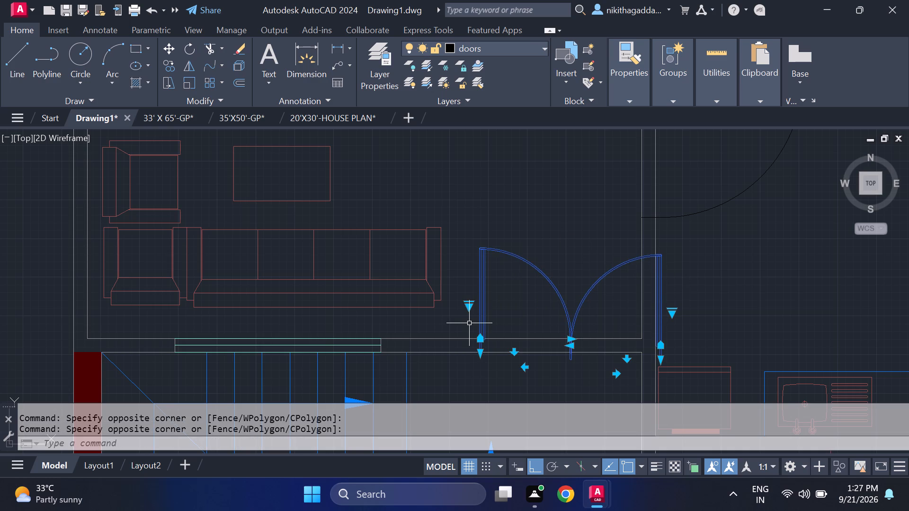
{"action": "key", "text": "m"}
{"action": "key", "text": "Return"}
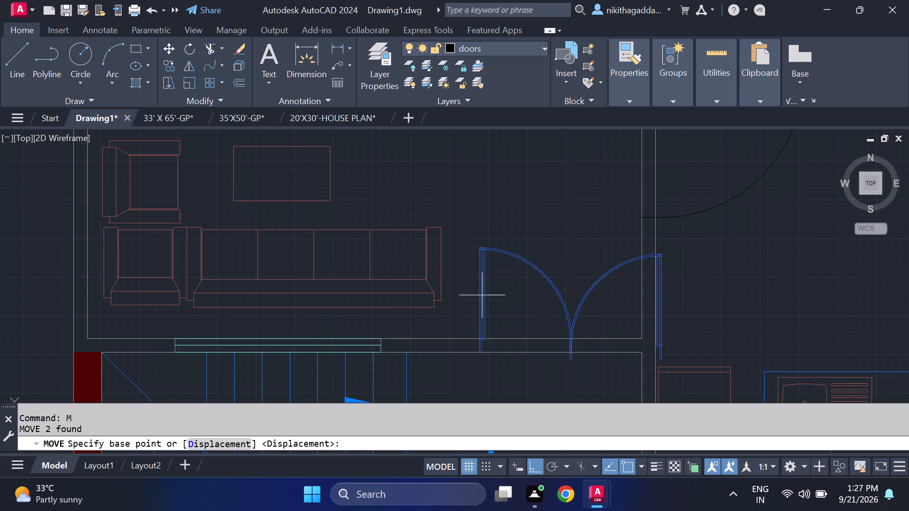
{"action": "left_click", "coordinate": [662, 361]}
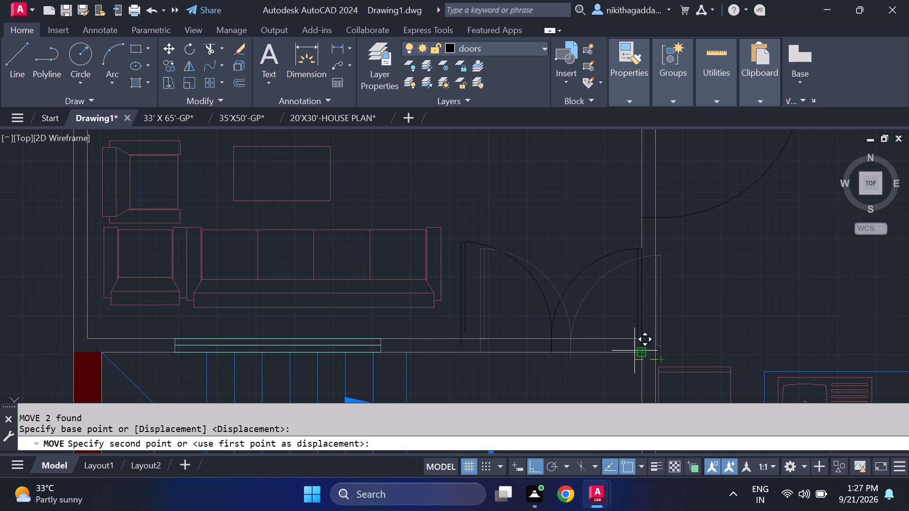
{"action": "left_click", "coordinate": [634, 351]}
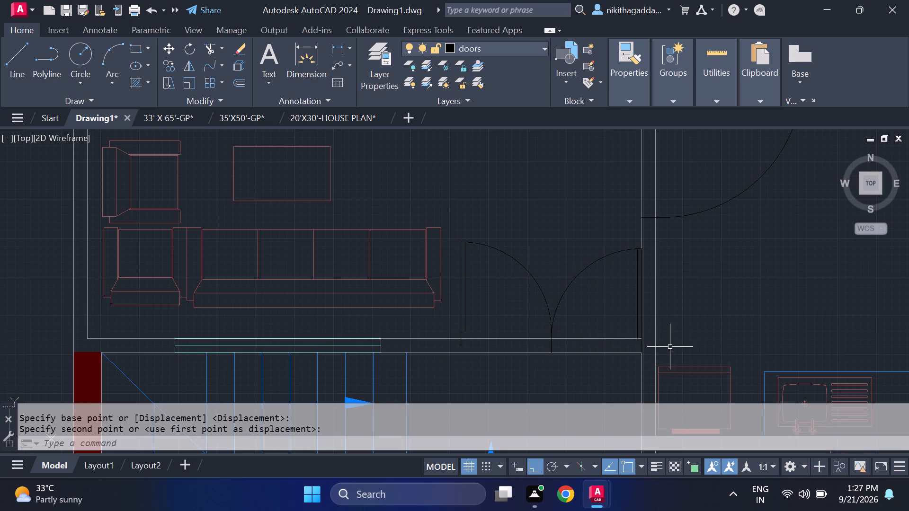
Move the east leaf of the double door slightly west along the south wall's outer line.
{"action": "scroll", "coordinate": [643, 351], "scroll_direction": "up", "scroll_amount": 4}
{"action": "left_click", "coordinate": [658, 322]}
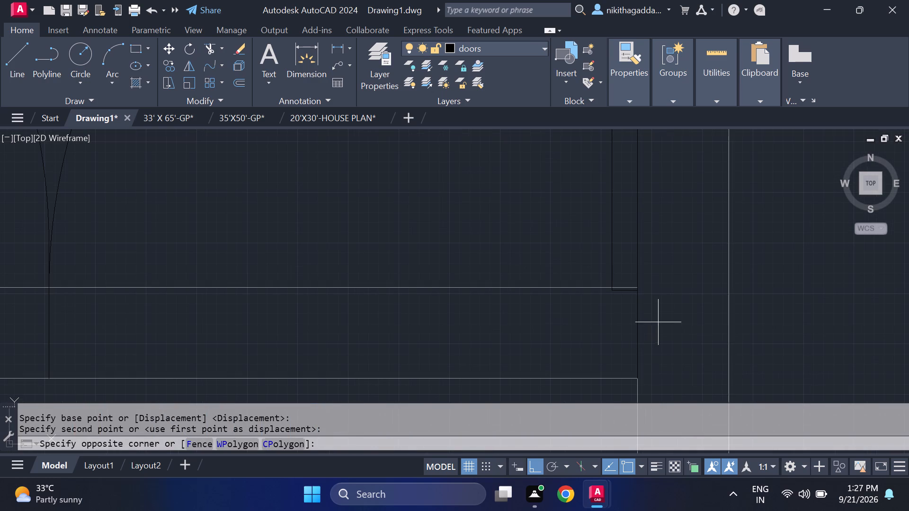
{"action": "left_click", "coordinate": [625, 335]}
{"action": "key", "text": "m"}
{"action": "key", "text": "Return"}
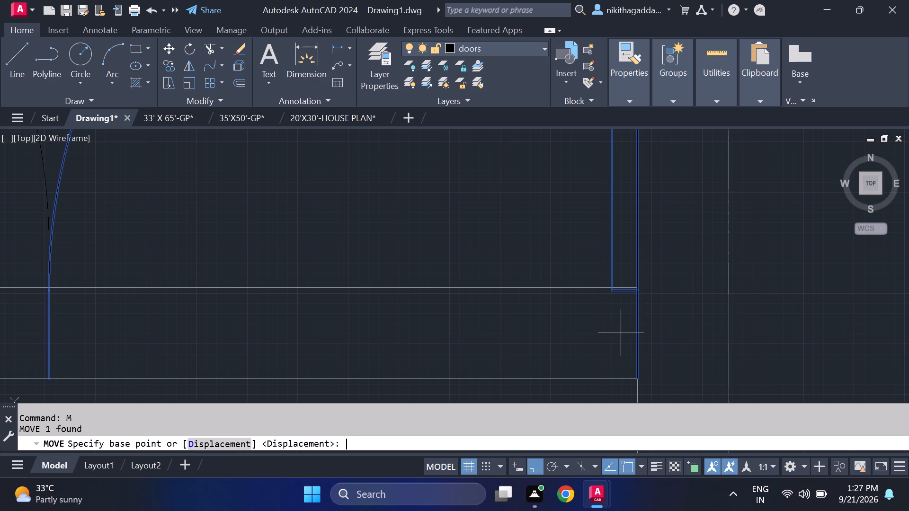
{"action": "left_click", "coordinate": [636, 376]}
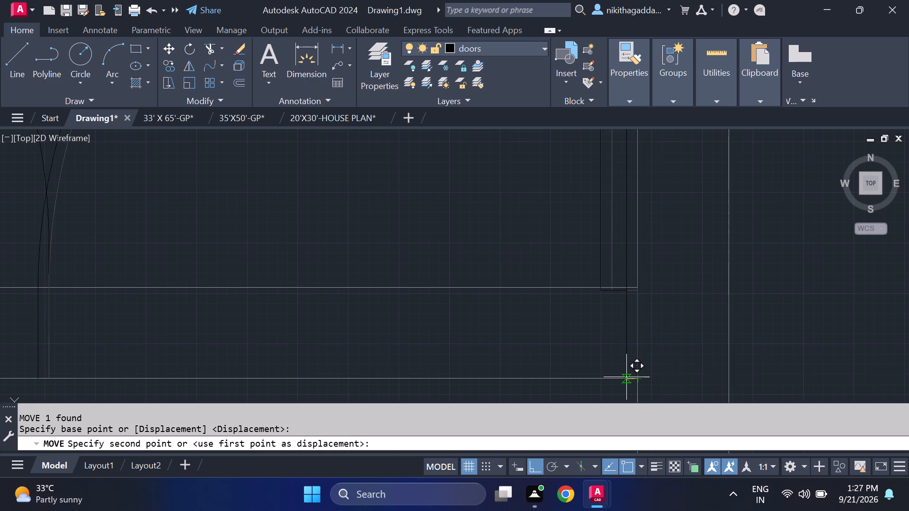
{"action": "left_click", "coordinate": [626, 377]}
Move the living room sofa and both armchairs straight south, closer to the window wall.
{"action": "scroll", "coordinate": [599, 343], "scroll_direction": "down", "scroll_amount": 3}
{"action": "scroll", "coordinate": [426, 300], "scroll_direction": "down", "scroll_amount": 2}
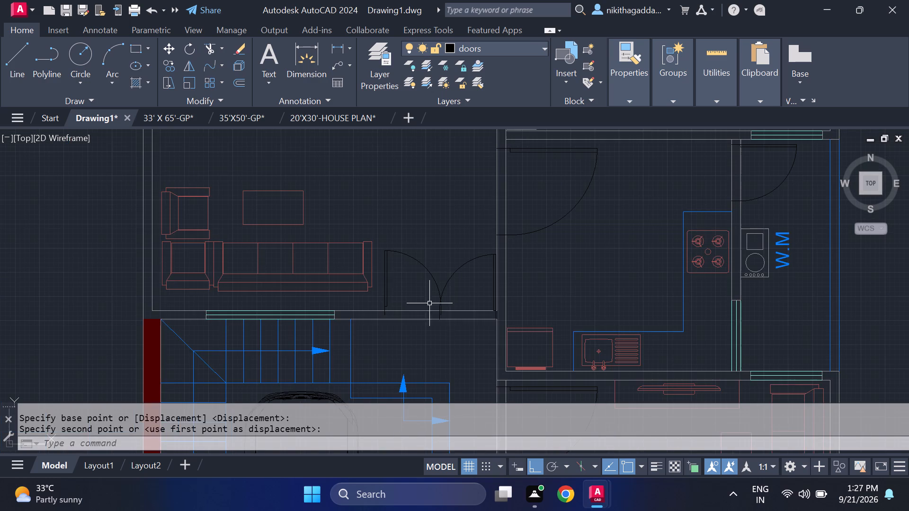
{"action": "left_click", "coordinate": [358, 208]}
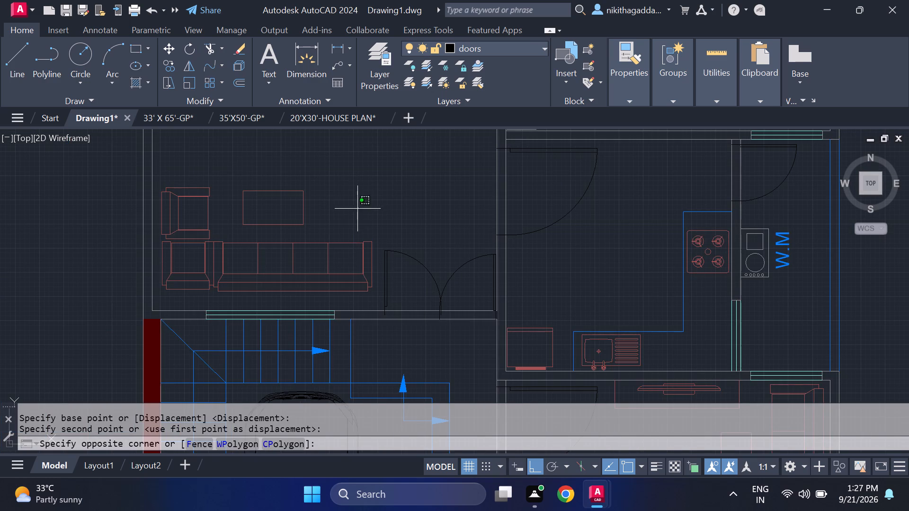
{"action": "left_click", "coordinate": [321, 278]}
{"action": "left_click_drag", "start_coordinate": [208, 171], "coordinate": [205, 176]}
{"action": "left_click", "coordinate": [171, 275]}
{"action": "key", "text": "m"}
{"action": "key", "text": "Return"}
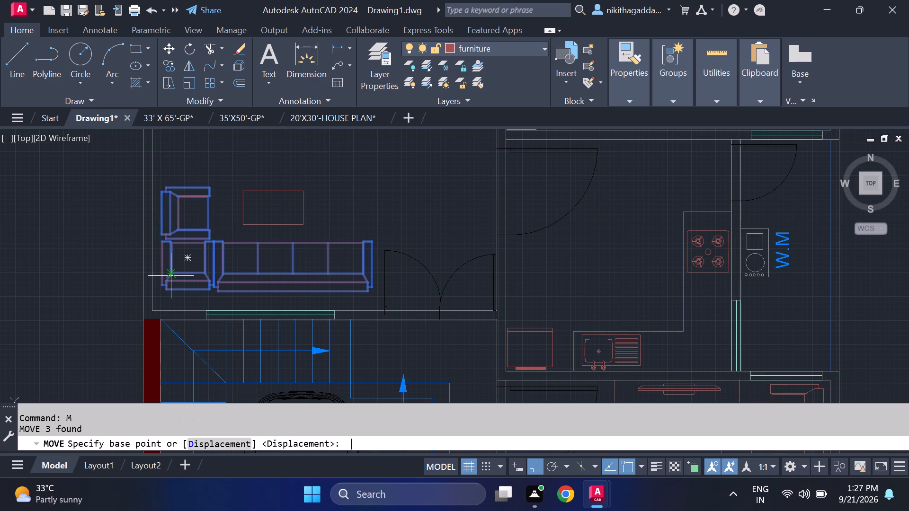
{"action": "left_click", "coordinate": [367, 291]}
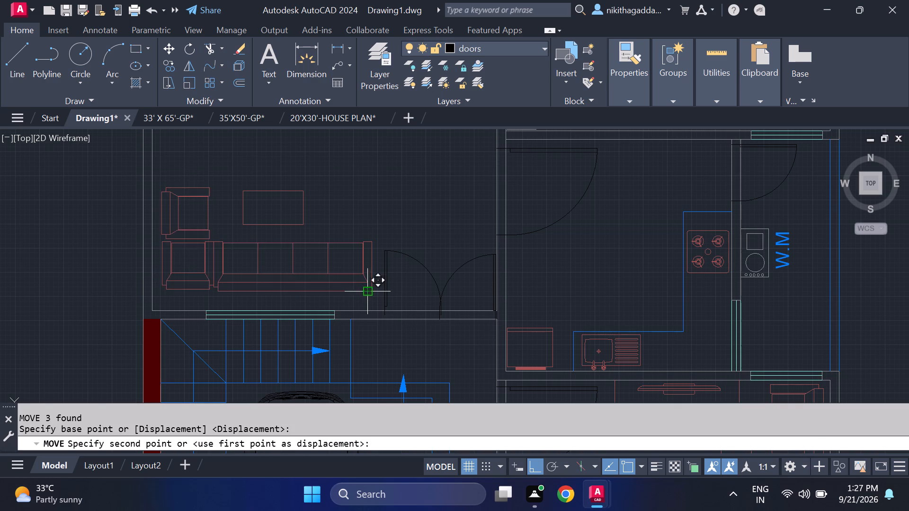
{"action": "scroll", "coordinate": [365, 301], "scroll_direction": "up", "scroll_amount": 2}
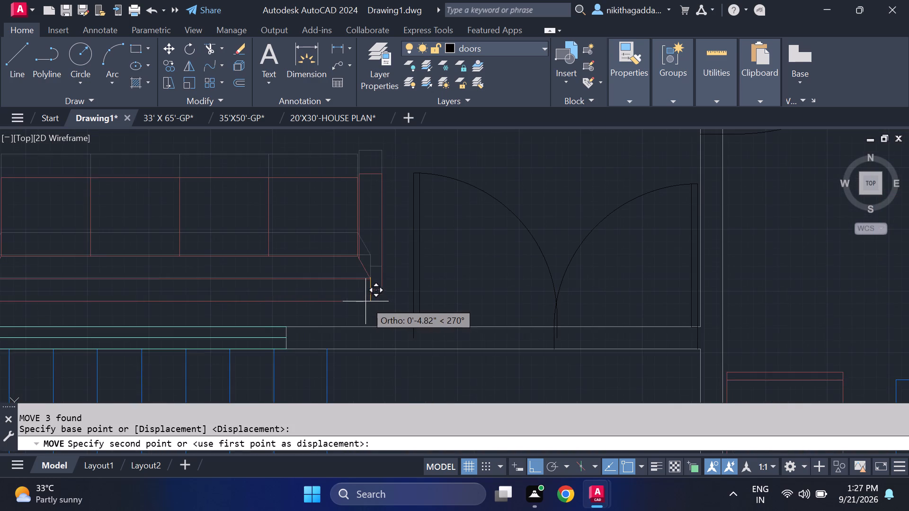
{"action": "left_click", "coordinate": [368, 314]}
{"action": "scroll", "coordinate": [369, 285], "scroll_direction": "down", "scroll_amount": 3}
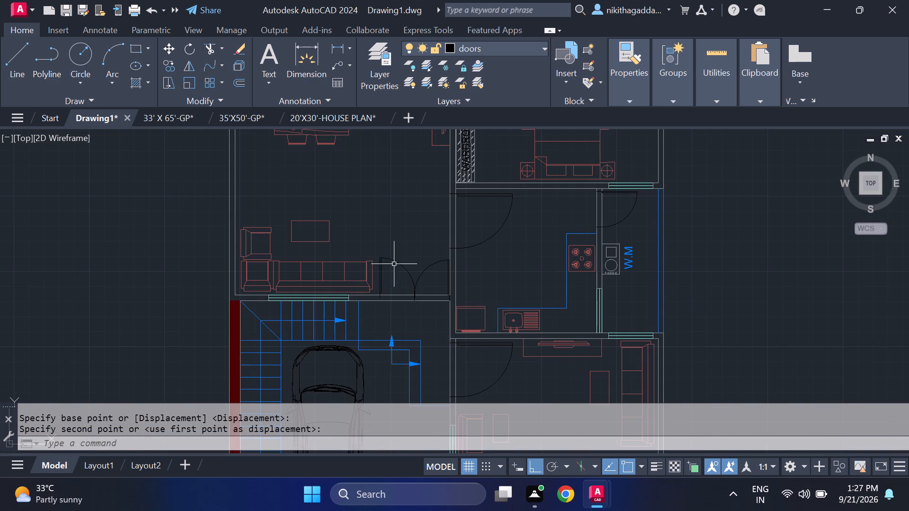
{"action": "scroll", "coordinate": [495, 259], "scroll_direction": "down", "scroll_amount": 3}
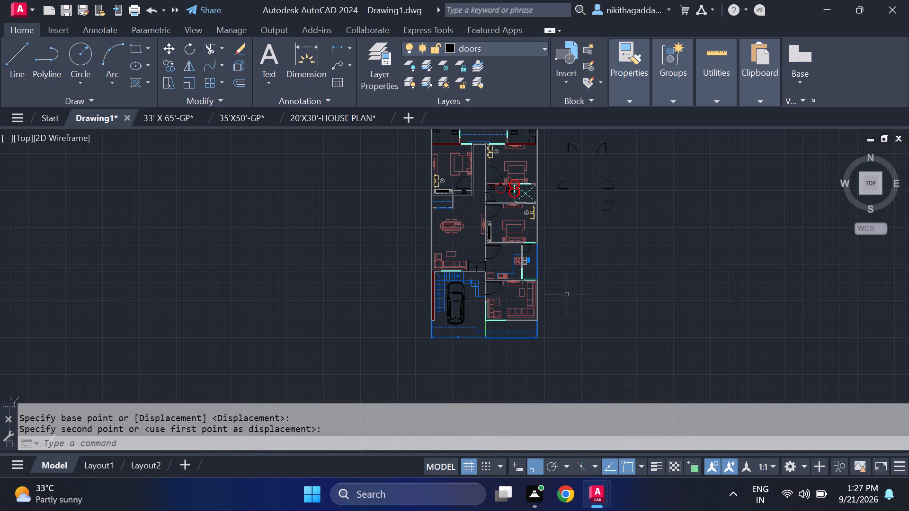
Review the placed doors and furniture room by room, from the car porch and living room north to the rear bedrooms and bathrooms.
{"action": "scroll", "coordinate": [491, 270], "scroll_direction": "up", "scroll_amount": 4}
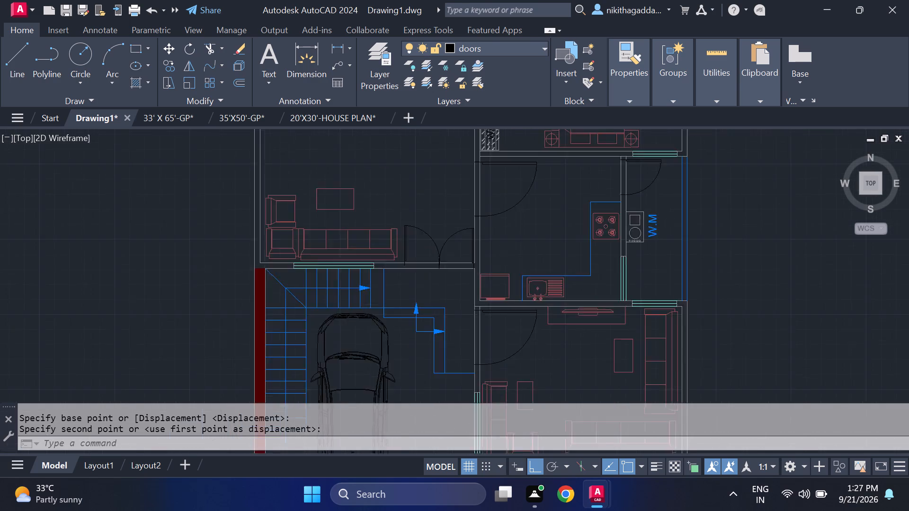
{"action": "scroll", "coordinate": [489, 259], "scroll_direction": "up", "scroll_amount": 3}
{"action": "scroll", "coordinate": [636, 297], "scroll_direction": "down", "scroll_amount": 5}
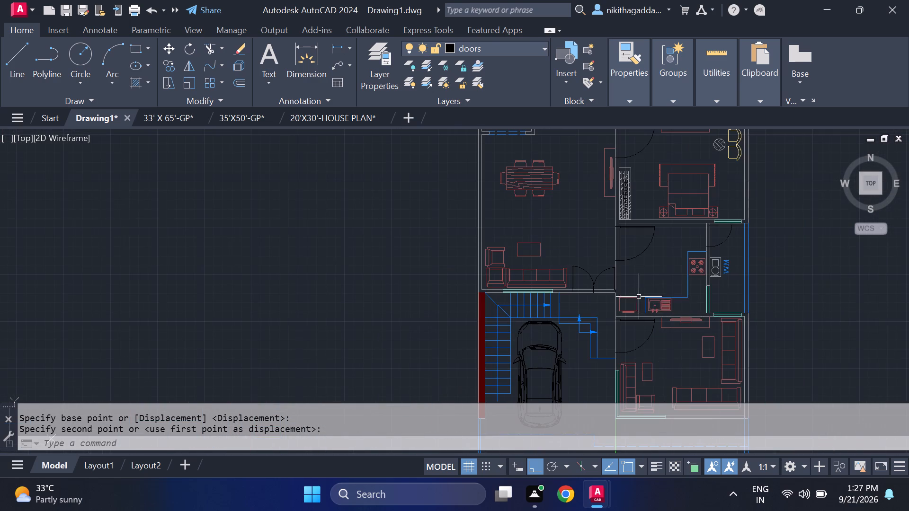
{"action": "middle_click_drag", "start_coordinate": [811, 329], "coordinate": [675, 256]}
{"action": "middle_click", "coordinate": [675, 256]}
{"action": "middle_click_drag", "start_coordinate": [675, 256], "coordinate": [717, 322]}
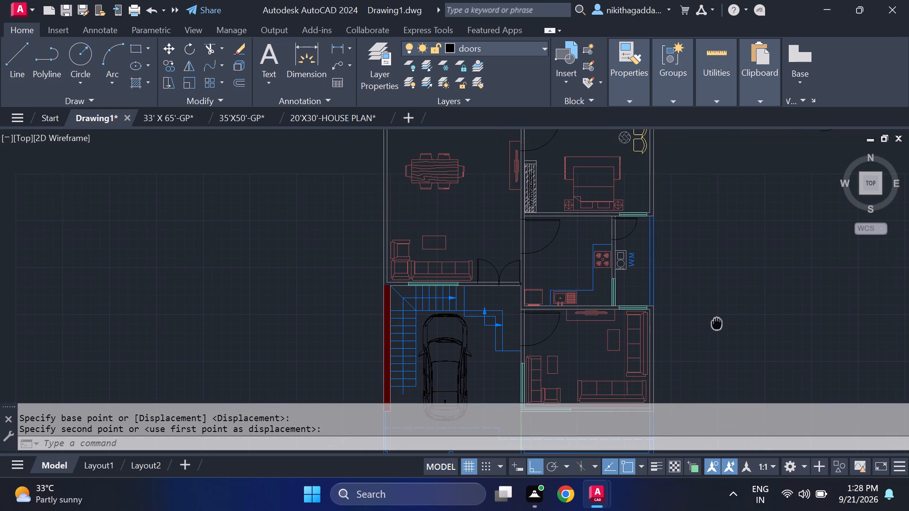
{"action": "middle_click_drag", "start_coordinate": [620, 301], "coordinate": [624, 350]}
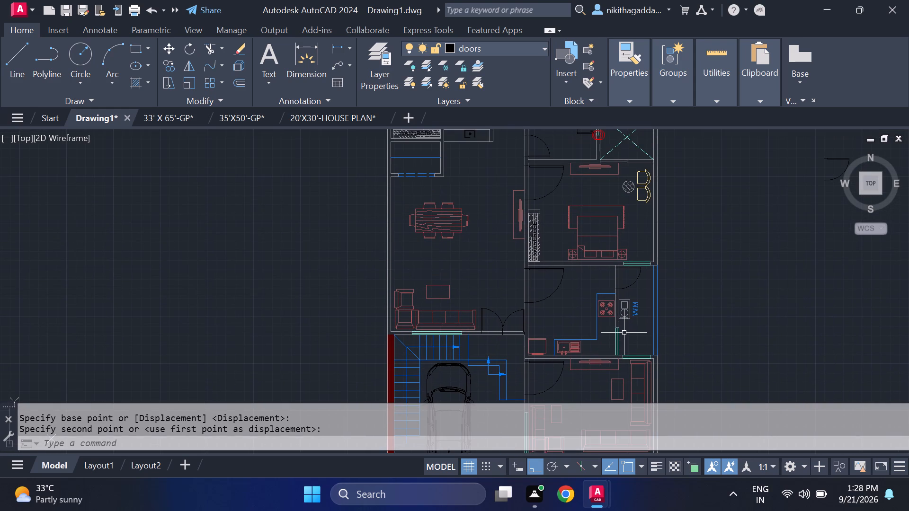
{"action": "middle_click_drag", "start_coordinate": [617, 314], "coordinate": [644, 366]}
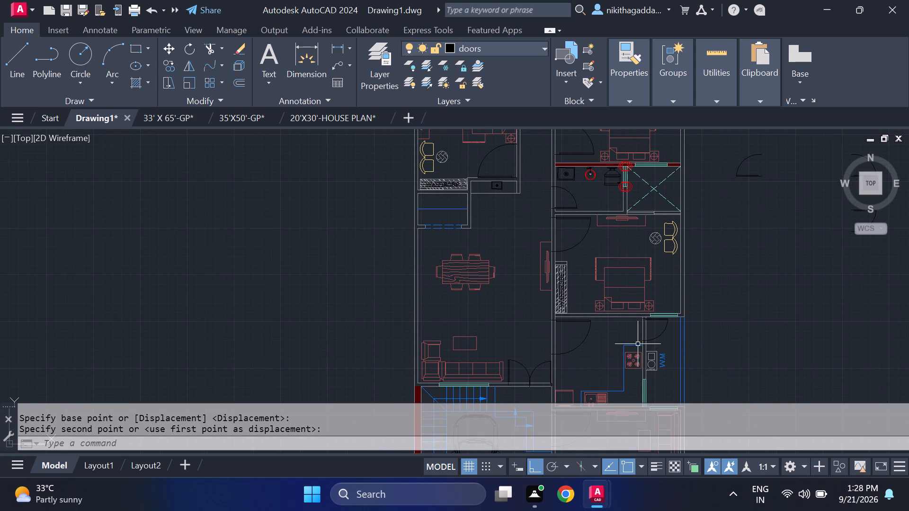
{"action": "middle_click_drag", "start_coordinate": [595, 273], "coordinate": [612, 322]}
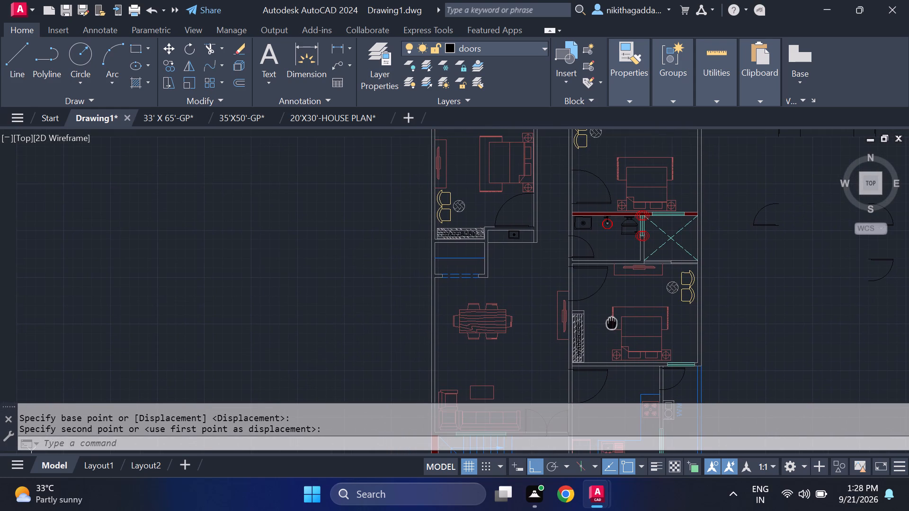
{"action": "middle_click_drag", "start_coordinate": [612, 322], "coordinate": [620, 352]}
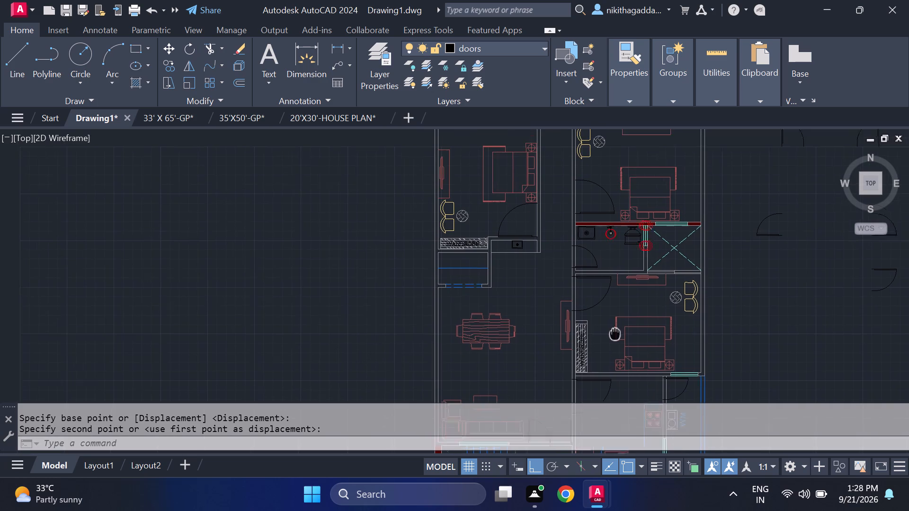
{"action": "middle_click_drag", "start_coordinate": [620, 352], "coordinate": [620, 355]}
{"action": "middle_click_drag", "start_coordinate": [575, 257], "coordinate": [583, 326]}
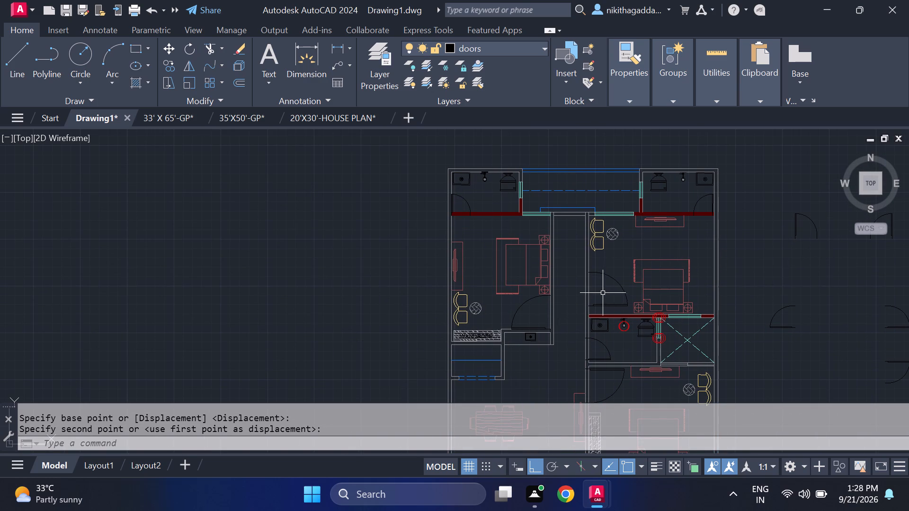
Copy the northwest bedroom's door from its hinge end to the empty area east of the plan.
{"action": "scroll", "coordinate": [542, 316], "scroll_direction": "up", "scroll_amount": 1}
{"action": "left_click", "coordinate": [525, 307]}
{"action": "left_click", "coordinate": [477, 320]}
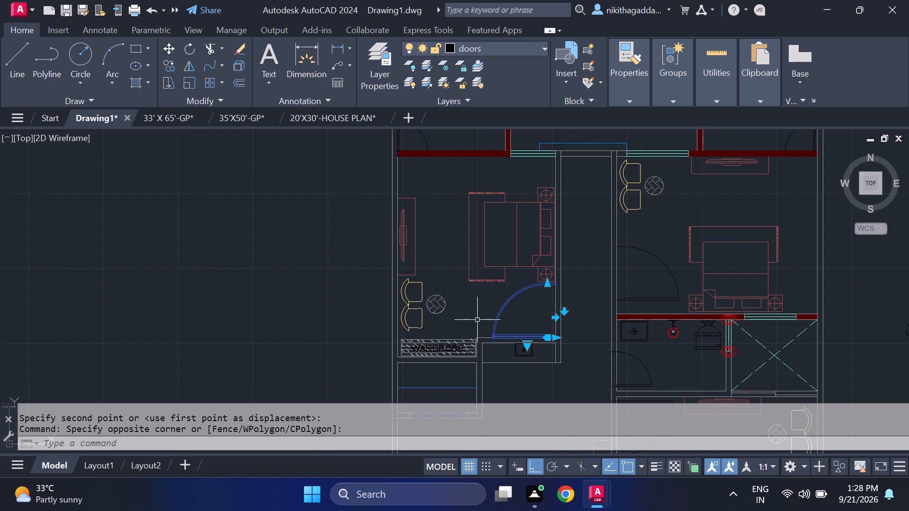
{"action": "type", "text": "CO"}
{"action": "key", "text": "Return"}
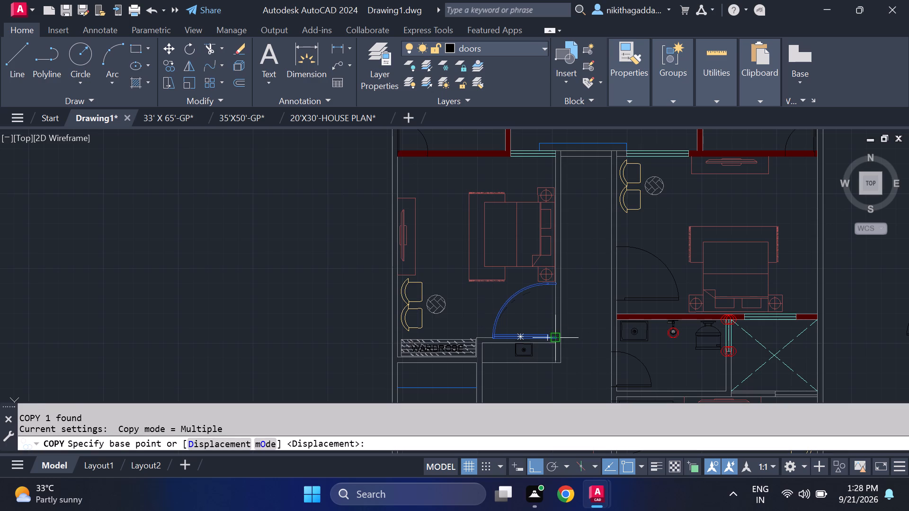
{"action": "left_click", "coordinate": [554, 341]}
{"action": "middle_click_drag", "start_coordinate": [732, 247], "coordinate": [446, 245]}
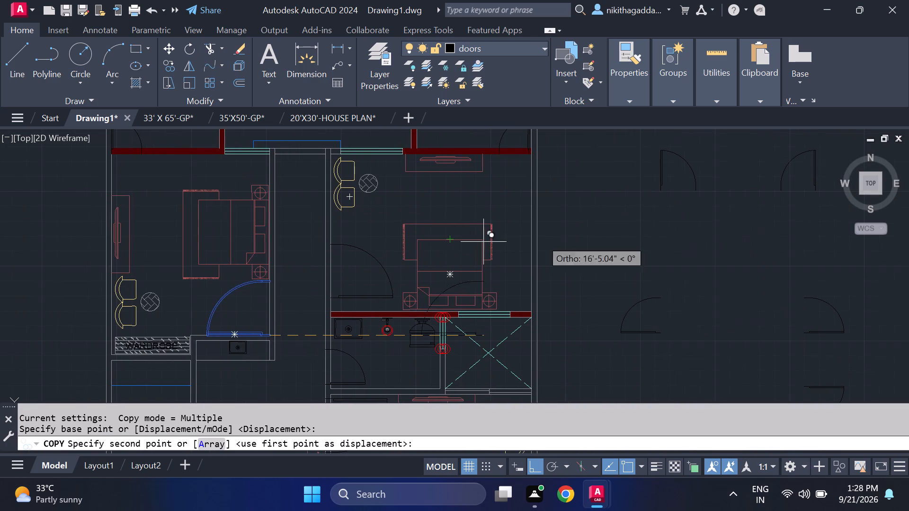
{"action": "left_click", "coordinate": [743, 264]}
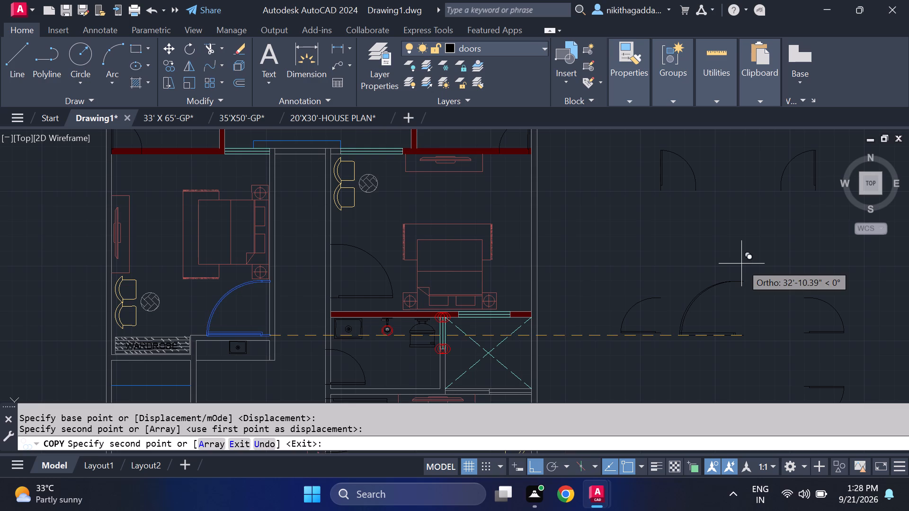
{"action": "key", "text": "Escape"}
Rotate the copied door 90° counterclockwise about its east end so its leaf points south.
{"action": "left_click", "coordinate": [757, 262]}
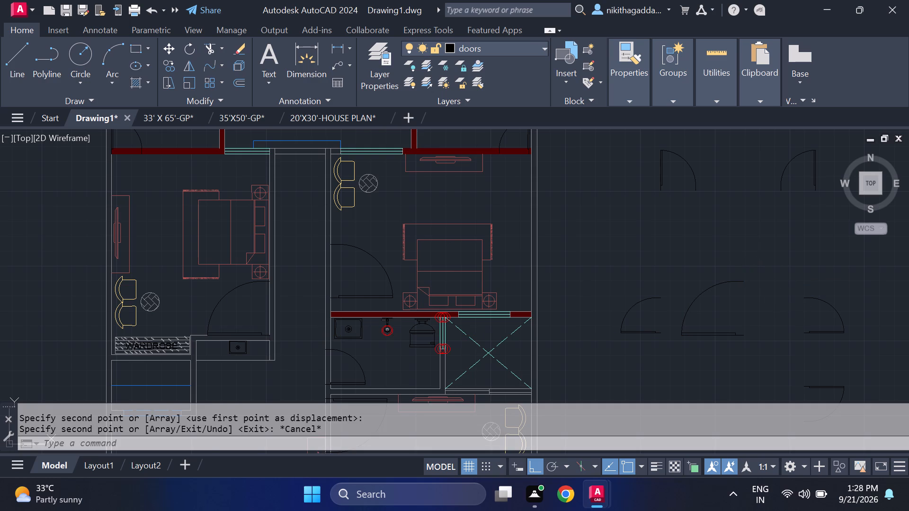
{"action": "left_click", "coordinate": [675, 358]}
{"action": "key", "text": "r"}
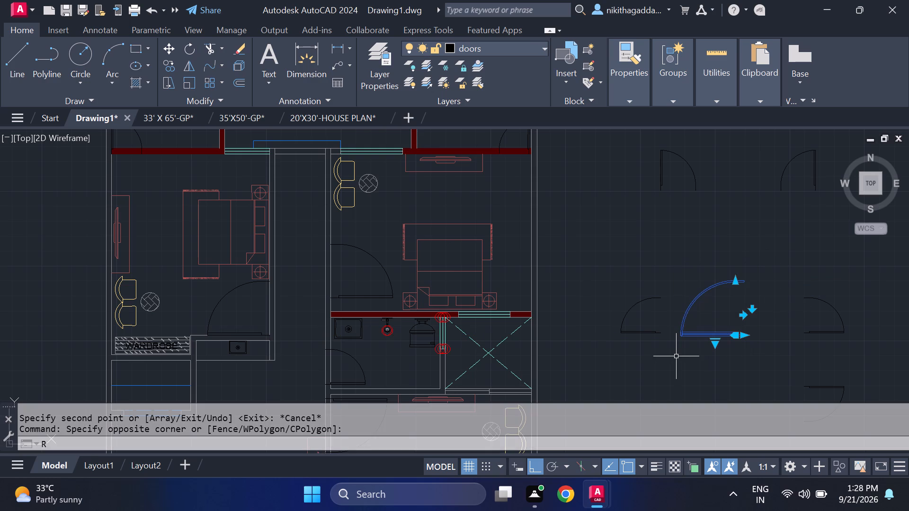
{"action": "key", "text": "o"}
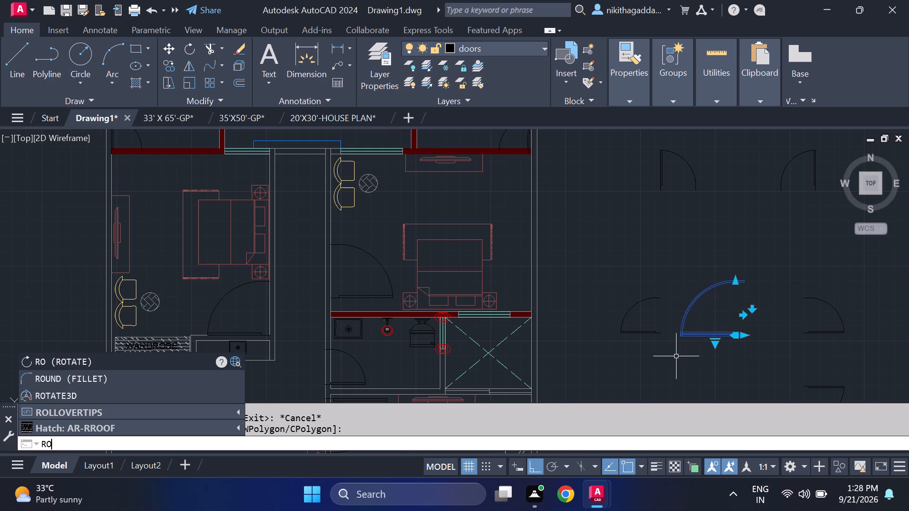
{"action": "key", "text": "Return"}
{"action": "left_click", "coordinate": [748, 335]}
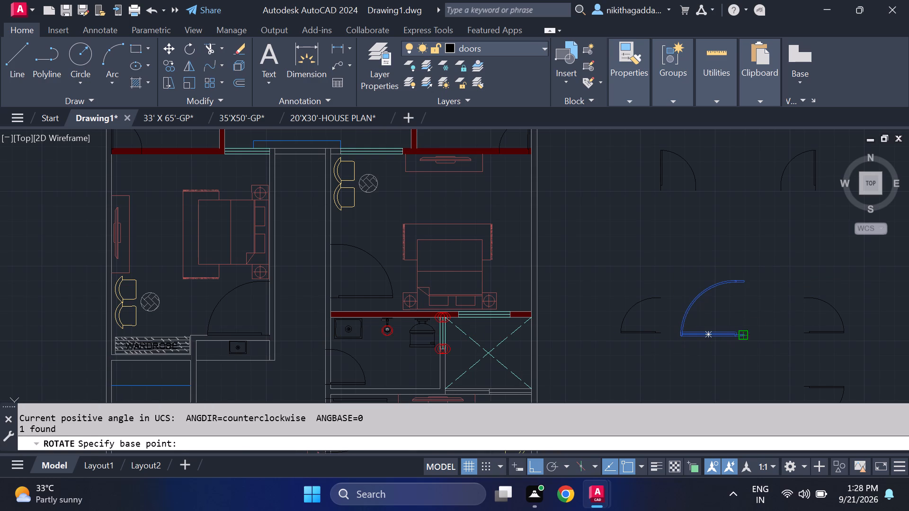
{"action": "left_click", "coordinate": [710, 253]}
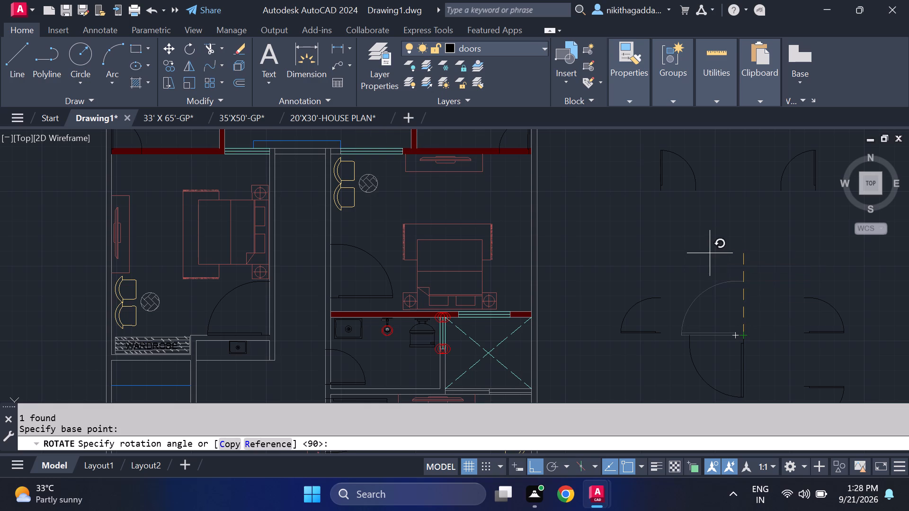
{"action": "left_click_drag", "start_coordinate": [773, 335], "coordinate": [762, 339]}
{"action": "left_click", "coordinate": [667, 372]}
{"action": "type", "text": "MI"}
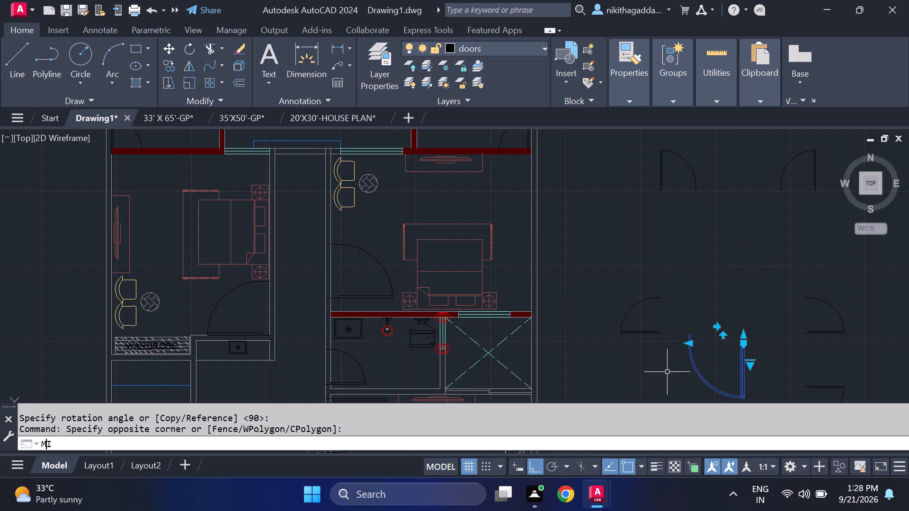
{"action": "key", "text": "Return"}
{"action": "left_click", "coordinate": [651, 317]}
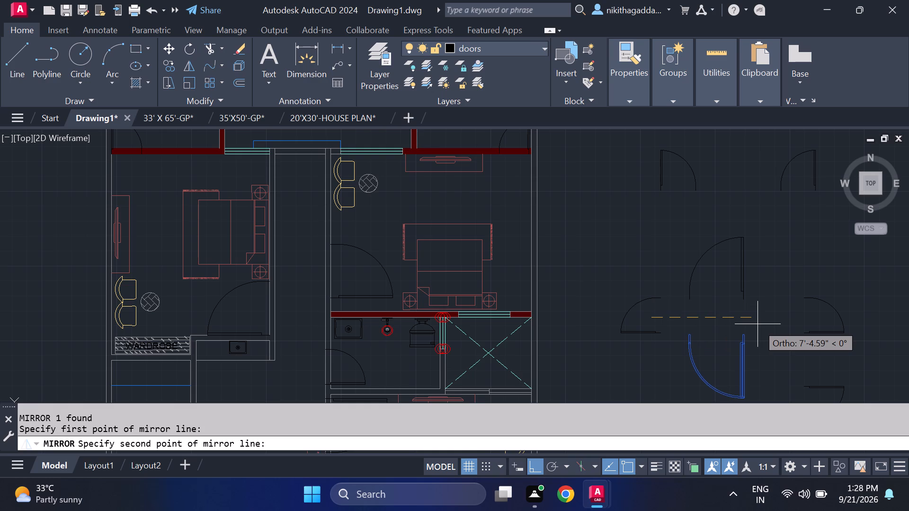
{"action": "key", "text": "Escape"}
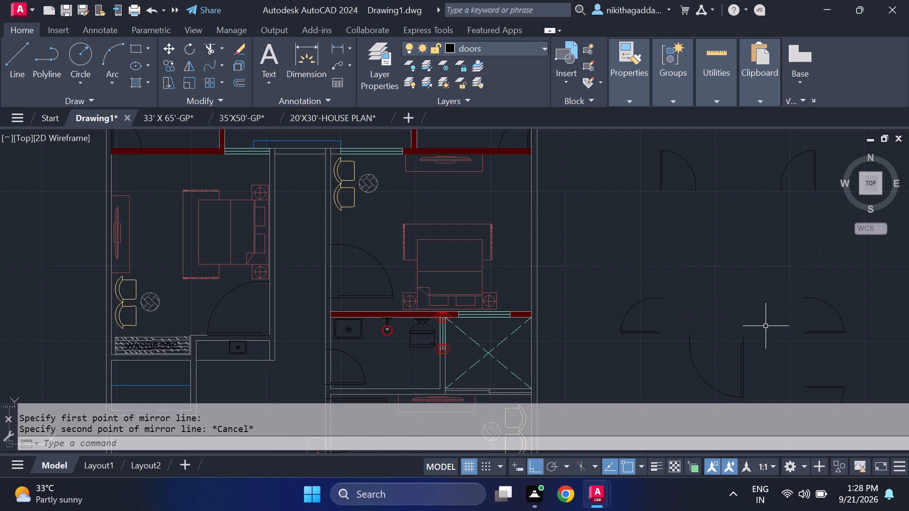
Mirror the rotated door across a vertical line on its west side, erasing the source door.
{"action": "left_click_drag", "start_coordinate": [758, 328], "coordinate": [754, 334]}
{"action": "left_click", "coordinate": [708, 362]}
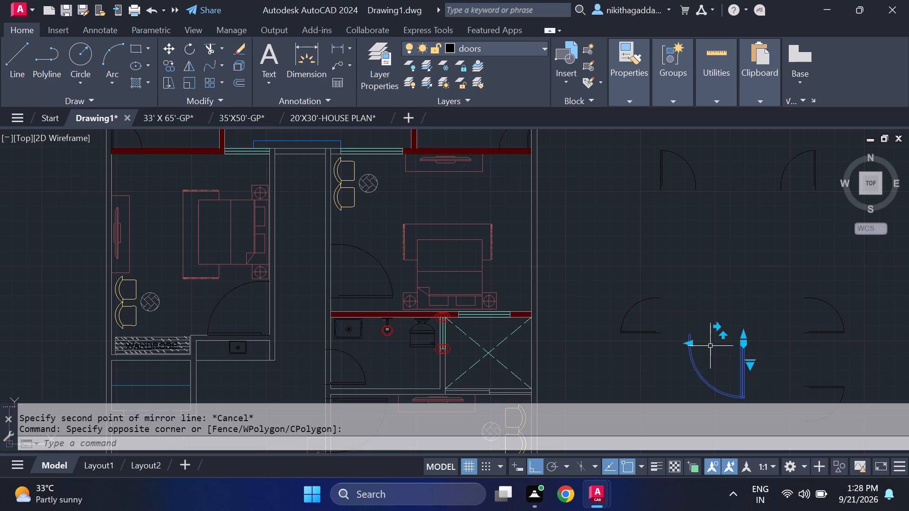
{"action": "type", "text": "MI"}
{"action": "key", "text": "Return"}
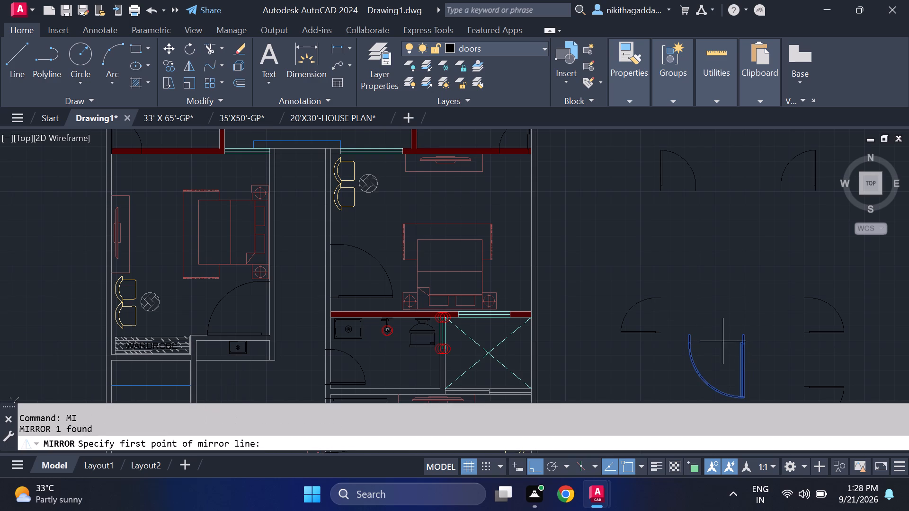
{"action": "middle_click_drag", "start_coordinate": [723, 341], "coordinate": [753, 269]}
{"action": "left_click", "coordinate": [694, 274]}
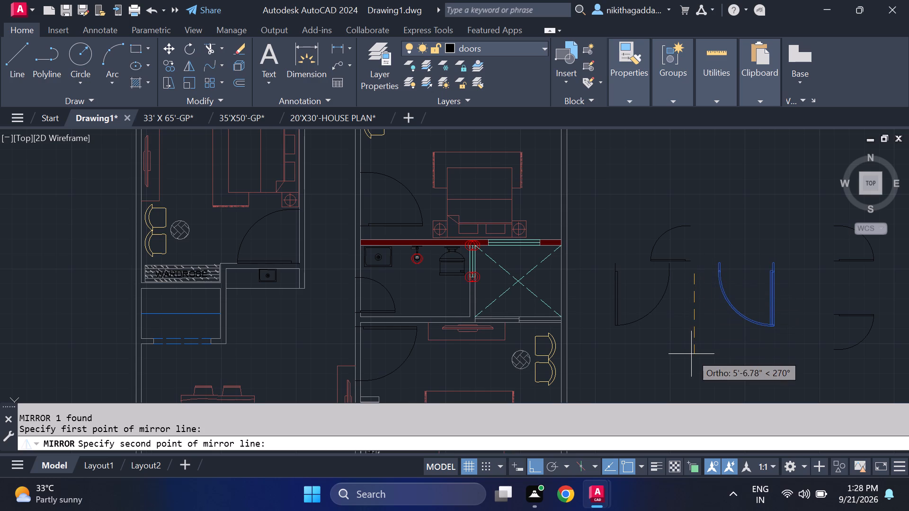
{"action": "left_click", "coordinate": [691, 354]}
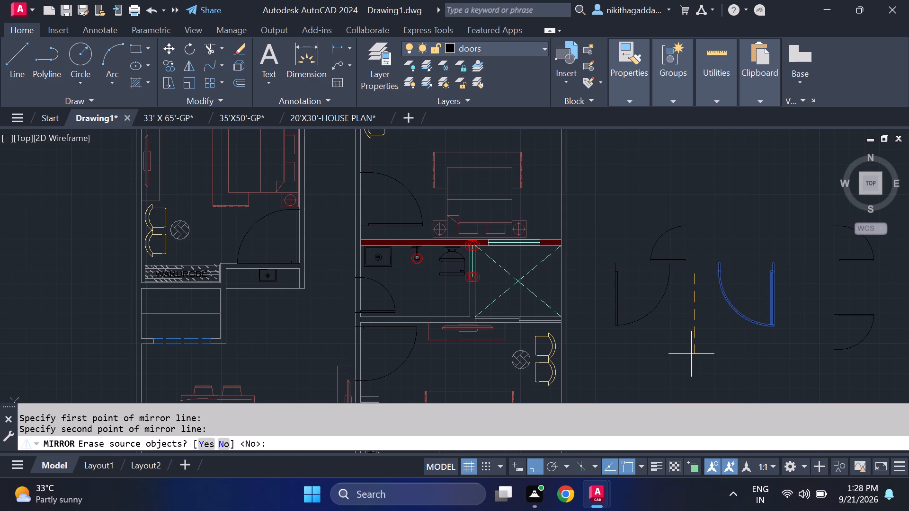
{"action": "type", "text": "YES"}
{"action": "key", "text": "Return"}
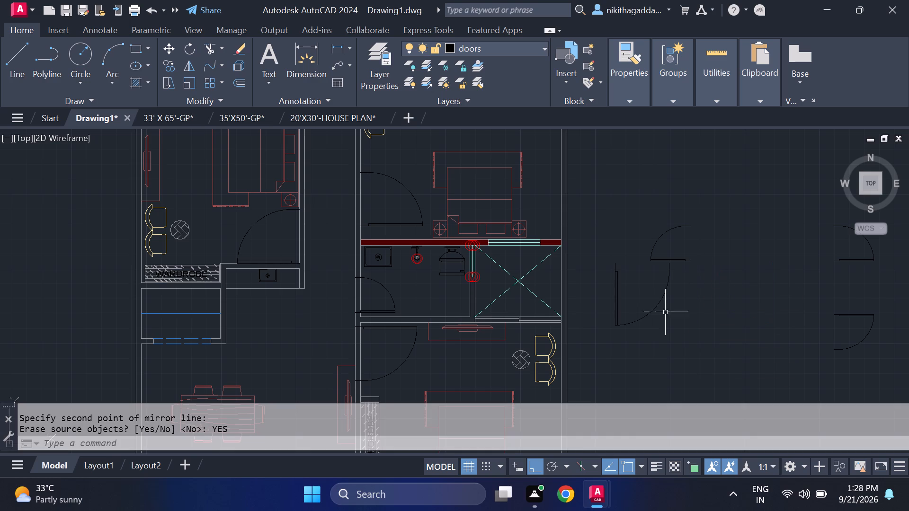
Move the mirrored door with ortho off so its upper hinge end meets the north wall's outer line at the west side of the corridor between the bedrooms.
{"action": "left_click", "coordinate": [694, 288]}
{"action": "left_click", "coordinate": [595, 335]}
{"action": "key", "text": "m"}
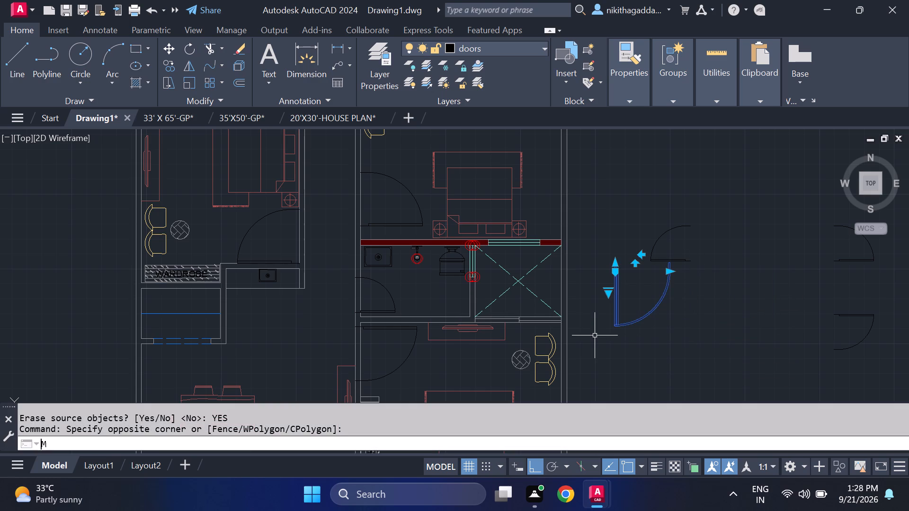
{"action": "key", "text": "Return"}
{"action": "scroll", "coordinate": [610, 249], "scroll_direction": "up", "scroll_amount": 2}
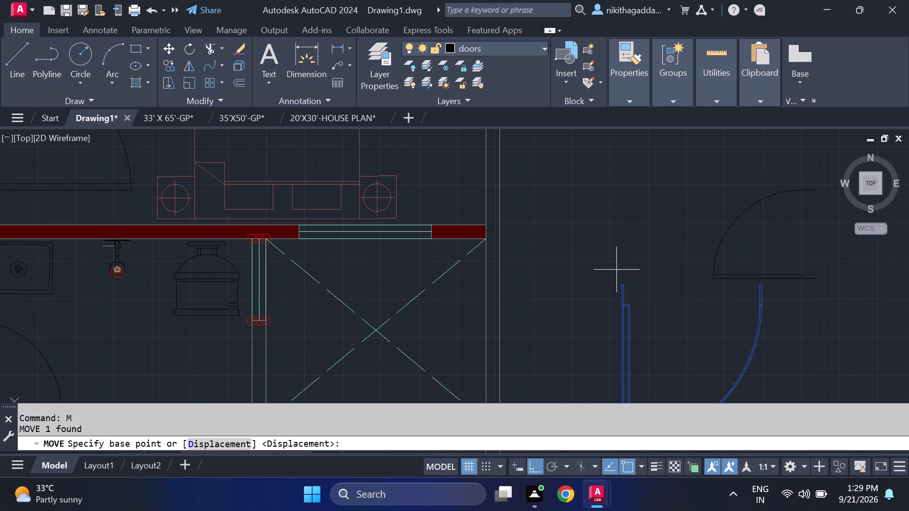
{"action": "left_click", "coordinate": [618, 286]}
{"action": "scroll", "coordinate": [287, 127], "scroll_direction": "down", "scroll_amount": 2}
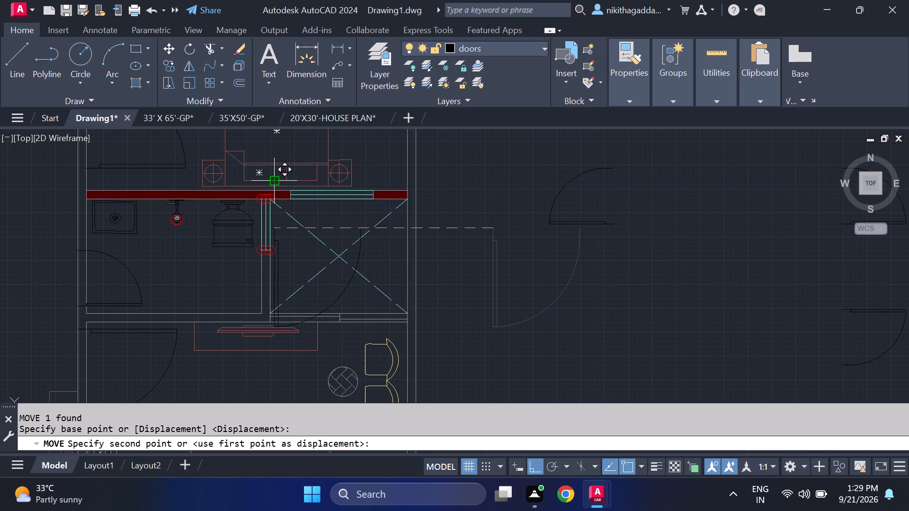
{"action": "key", "text": "F8"}
{"action": "middle_click_drag", "start_coordinate": [286, 185], "coordinate": [364, 338]}
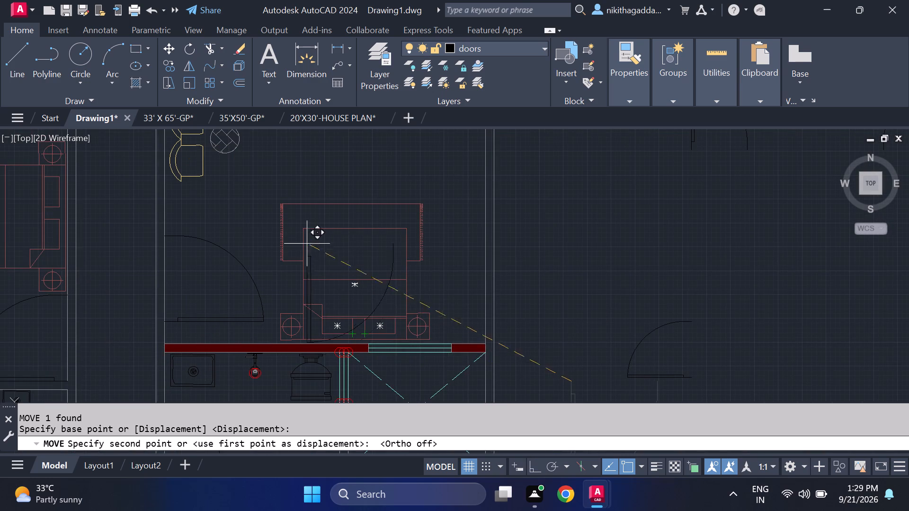
{"action": "middle_click_drag", "start_coordinate": [331, 327], "coordinate": [340, 362]}
{"action": "scroll", "coordinate": [329, 229], "scroll_direction": "down", "scroll_amount": 3}
{"action": "scroll", "coordinate": [258, 207], "scroll_direction": "up", "scroll_amount": 3}
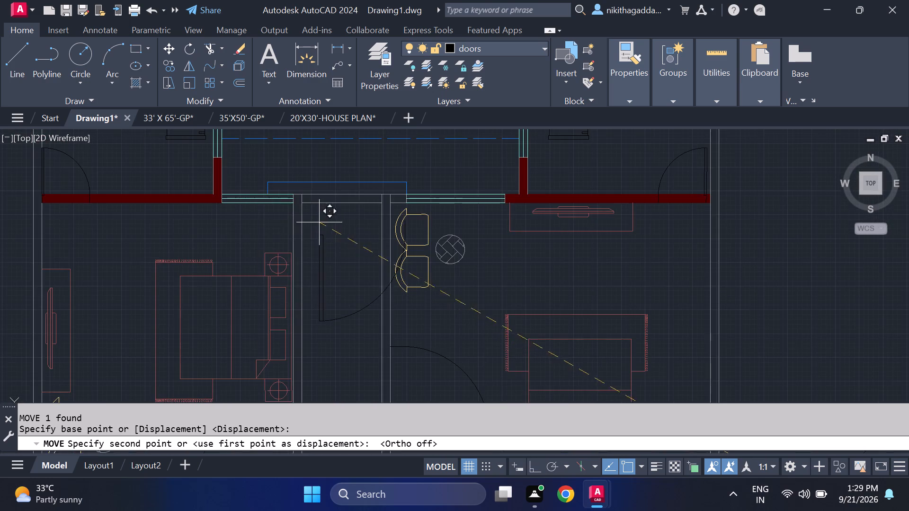
{"action": "scroll", "coordinate": [319, 219], "scroll_direction": "up", "scroll_amount": 3}
{"action": "middle_click_drag", "start_coordinate": [271, 168], "coordinate": [286, 237]}
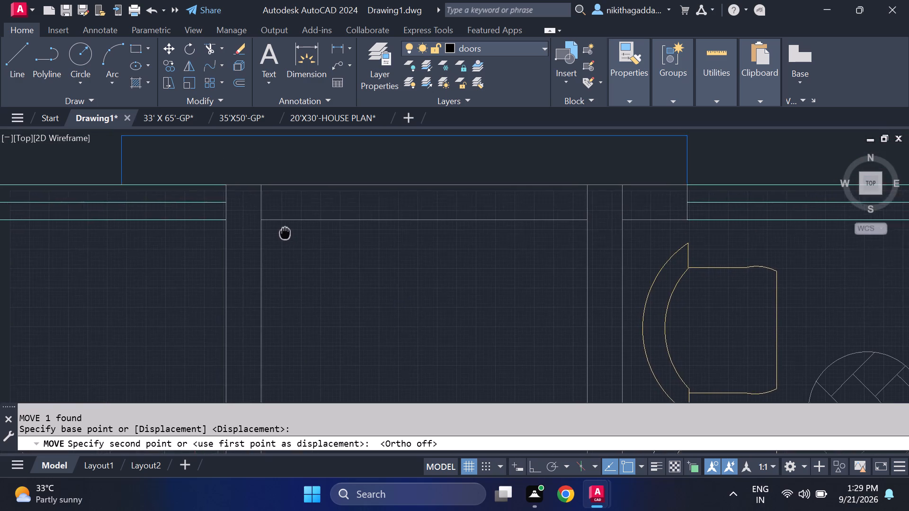
{"action": "middle_click_drag", "start_coordinate": [286, 237], "coordinate": [288, 253]}
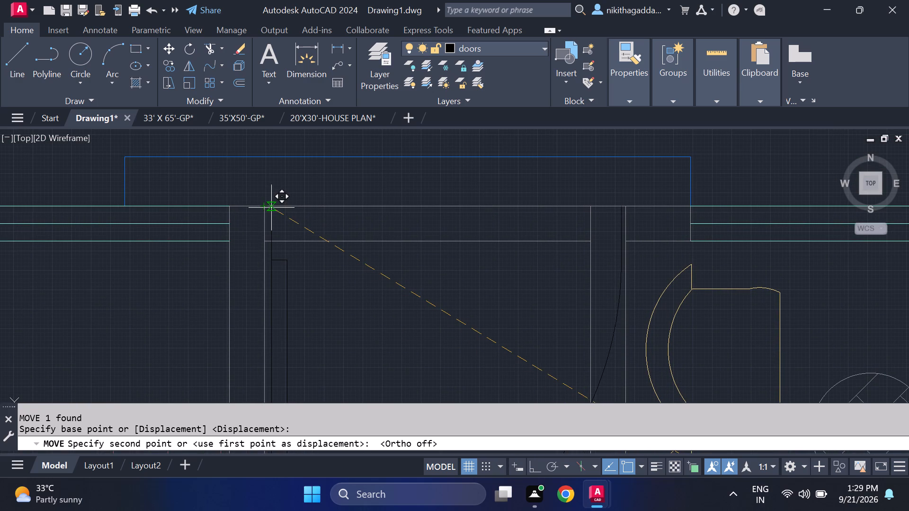
{"action": "left_click", "coordinate": [271, 208]}
Scale the corridor's north door block from its upper hinge end so its swing fits between the two corridor walls.
{"action": "scroll", "coordinate": [380, 263], "scroll_direction": "down", "scroll_amount": 3}
{"action": "left_click", "coordinate": [388, 307]}
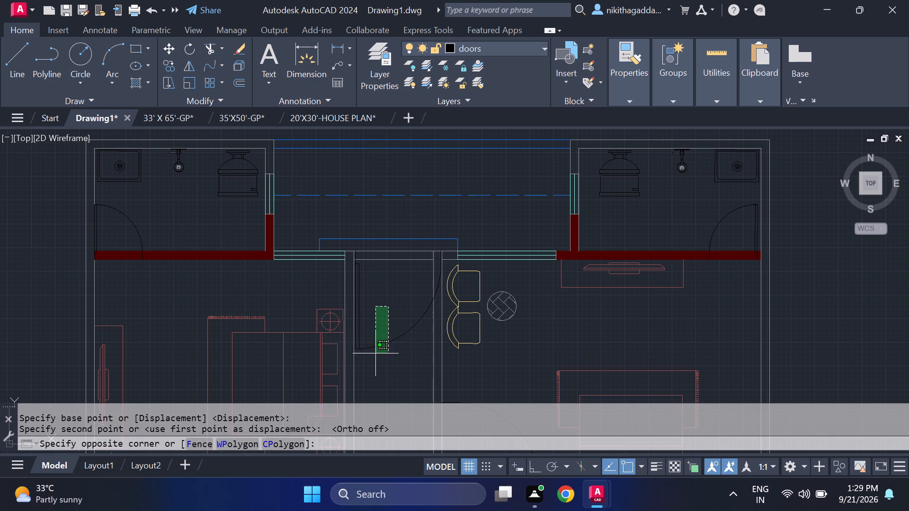
{"action": "left_click", "coordinate": [374, 371]}
{"action": "type", "text": "SCALE"}
{"action": "key", "text": "Return"}
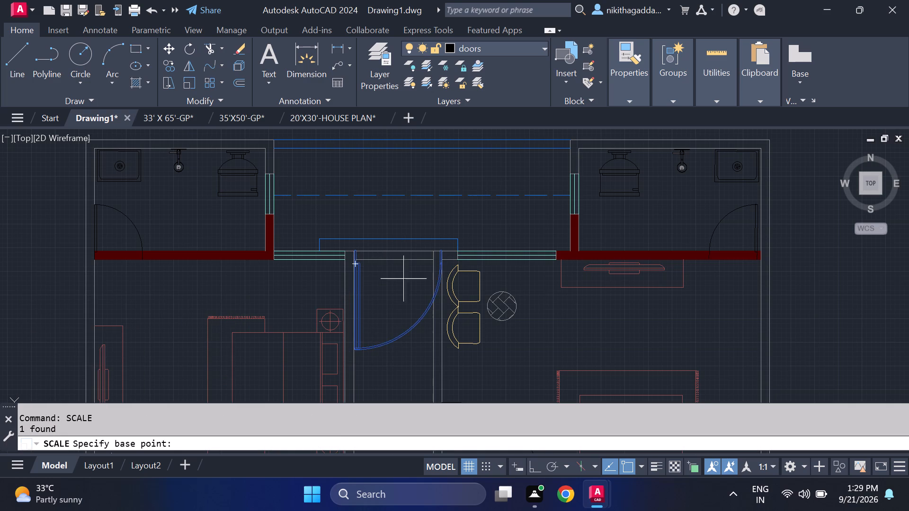
{"action": "scroll", "coordinate": [392, 245], "scroll_direction": "up", "scroll_amount": 3}
{"action": "left_click", "coordinate": [239, 270]}
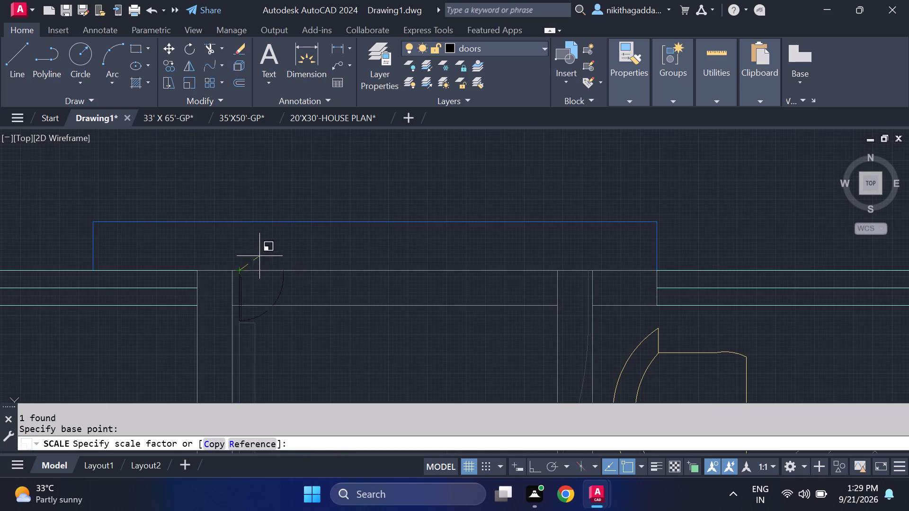
{"action": "left_click", "coordinate": [413, 271]}
Examine the red circle markers at both ends of the window between the middle bathroom and the crossed shaft.
{"action": "scroll", "coordinate": [413, 271], "scroll_direction": "down", "scroll_amount": 4}
{"action": "scroll", "coordinate": [521, 309], "scroll_direction": "down", "scroll_amount": 2}
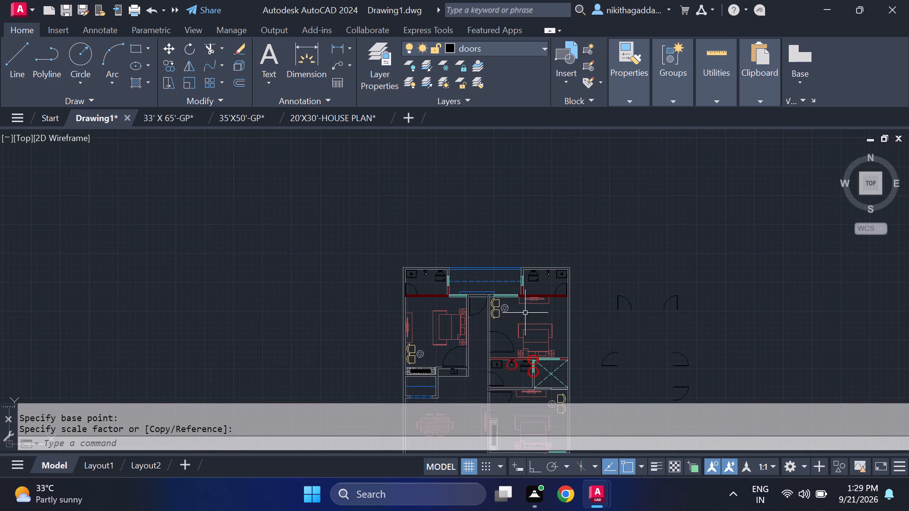
{"action": "middle_click_drag", "start_coordinate": [584, 349], "coordinate": [483, 232]}
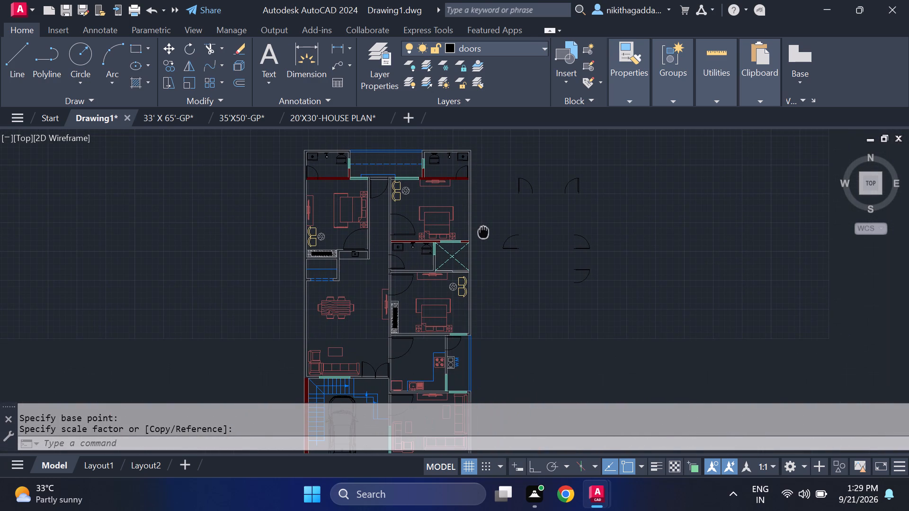
{"action": "middle_click_drag", "start_coordinate": [483, 232], "coordinate": [475, 211]}
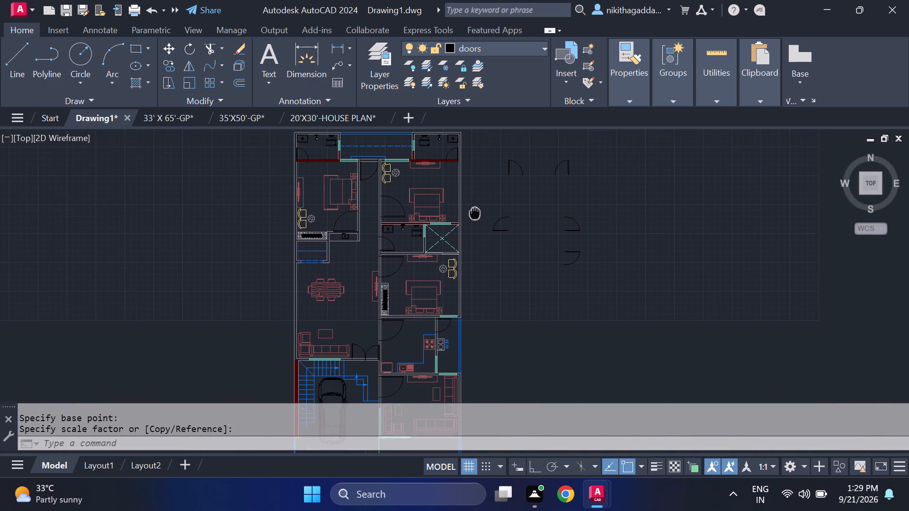
{"action": "middle_click_drag", "start_coordinate": [475, 211], "coordinate": [474, 218]}
{"action": "scroll", "coordinate": [431, 235], "scroll_direction": "up", "scroll_amount": 7}
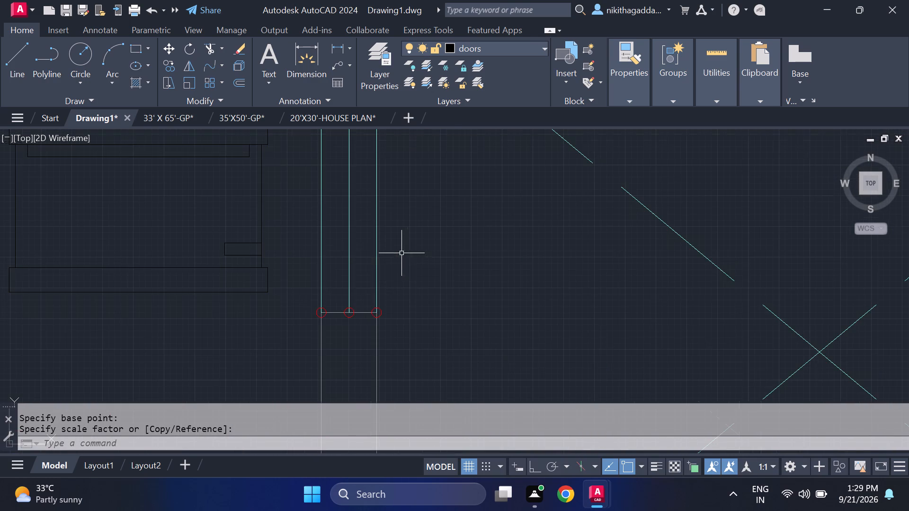
{"action": "scroll", "coordinate": [361, 324], "scroll_direction": "up", "scroll_amount": 3}
{"action": "scroll", "coordinate": [289, 279], "scroll_direction": "up", "scroll_amount": 3}
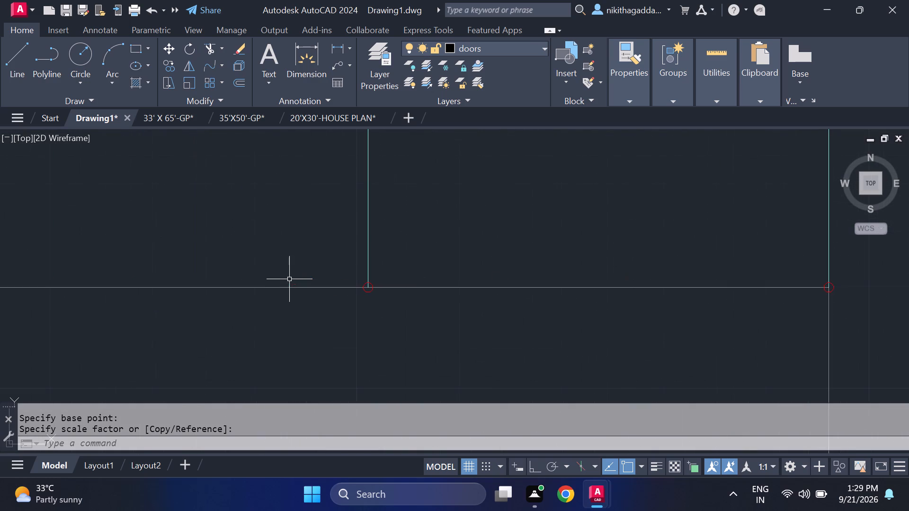
{"action": "scroll", "coordinate": [301, 307], "scroll_direction": "down", "scroll_amount": 11}
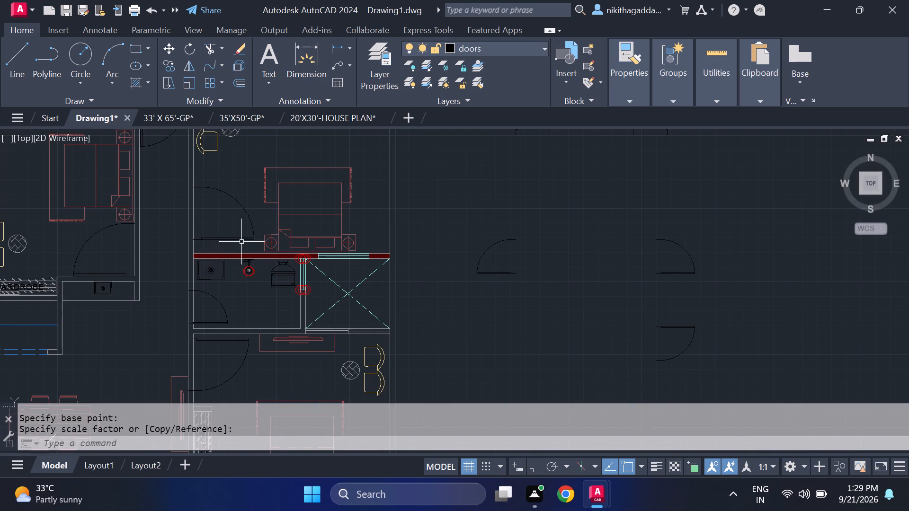
{"action": "scroll", "coordinate": [320, 243], "scroll_direction": "up", "scroll_amount": 4}
{"action": "scroll", "coordinate": [223, 334], "scroll_direction": "up", "scroll_amount": 3}
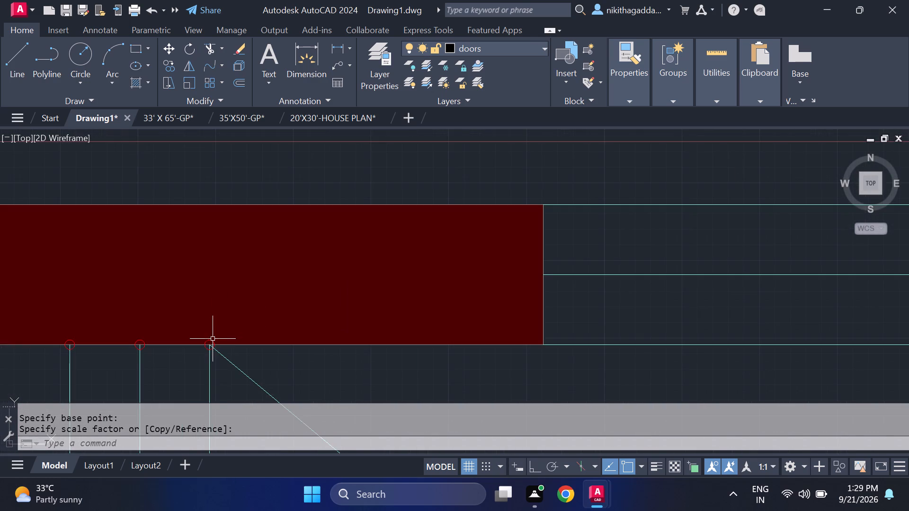
{"action": "scroll", "coordinate": [210, 343], "scroll_direction": "down", "scroll_amount": 4}
{"action": "scroll", "coordinate": [254, 336], "scroll_direction": "down", "scroll_amount": 5}
Erase all the spare door blocks in the empty area east of the plan.
{"action": "left_click_drag", "start_coordinate": [427, 232], "coordinate": [421, 241]}
{"action": "left_click", "coordinate": [319, 375]}
{"action": "key", "text": "Delete"}
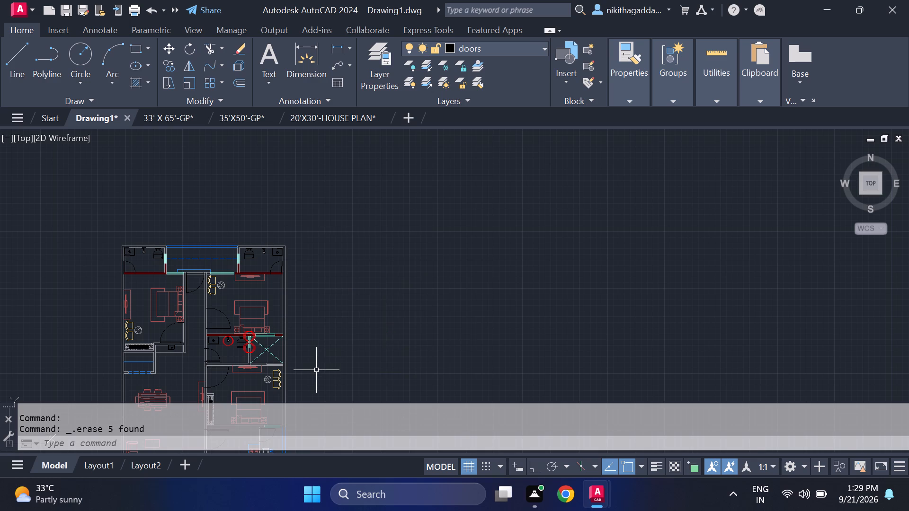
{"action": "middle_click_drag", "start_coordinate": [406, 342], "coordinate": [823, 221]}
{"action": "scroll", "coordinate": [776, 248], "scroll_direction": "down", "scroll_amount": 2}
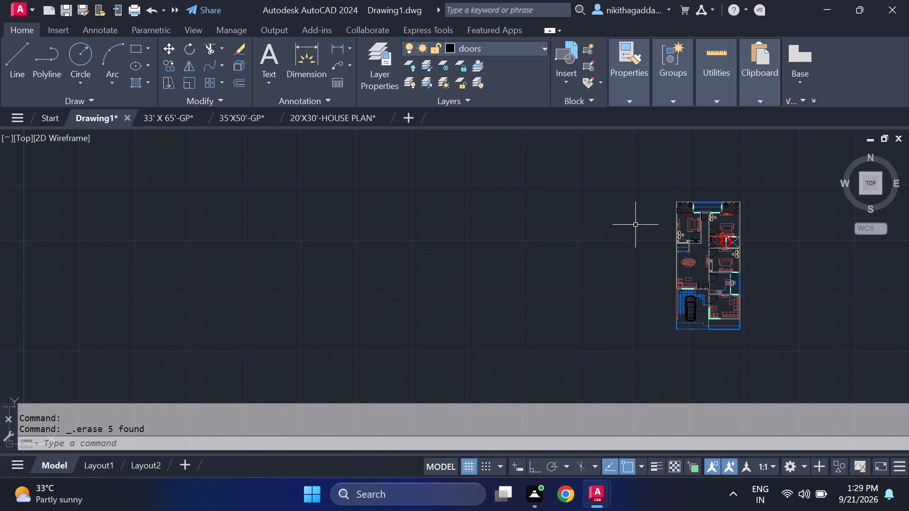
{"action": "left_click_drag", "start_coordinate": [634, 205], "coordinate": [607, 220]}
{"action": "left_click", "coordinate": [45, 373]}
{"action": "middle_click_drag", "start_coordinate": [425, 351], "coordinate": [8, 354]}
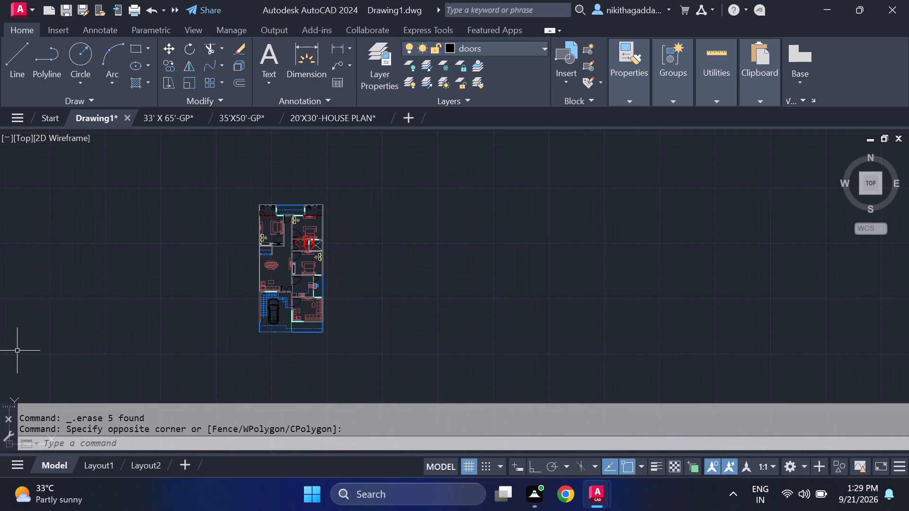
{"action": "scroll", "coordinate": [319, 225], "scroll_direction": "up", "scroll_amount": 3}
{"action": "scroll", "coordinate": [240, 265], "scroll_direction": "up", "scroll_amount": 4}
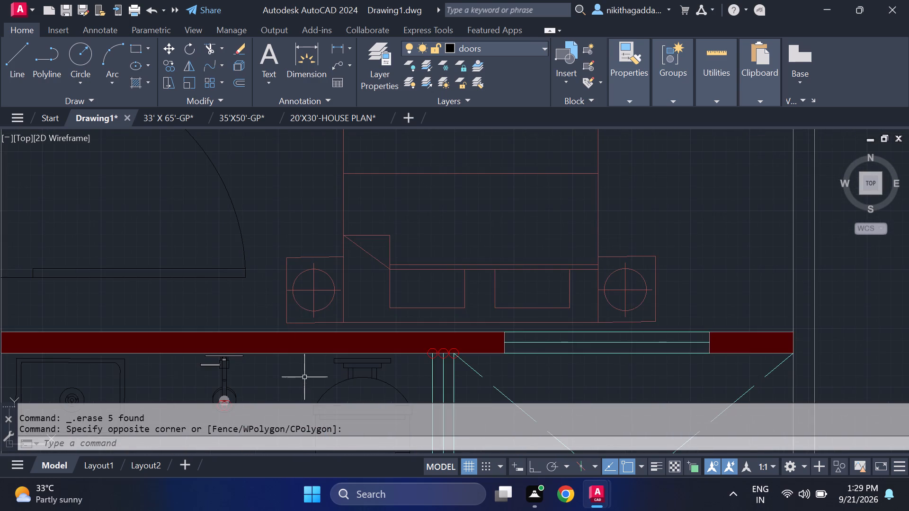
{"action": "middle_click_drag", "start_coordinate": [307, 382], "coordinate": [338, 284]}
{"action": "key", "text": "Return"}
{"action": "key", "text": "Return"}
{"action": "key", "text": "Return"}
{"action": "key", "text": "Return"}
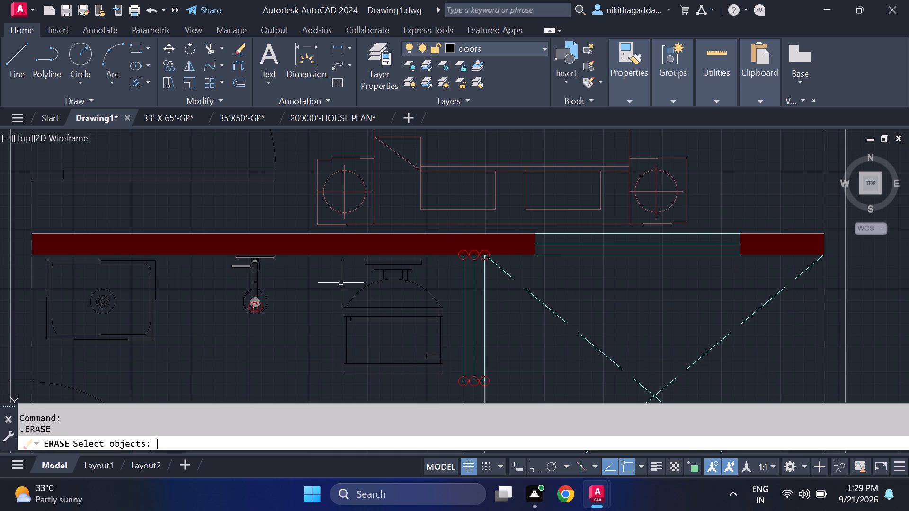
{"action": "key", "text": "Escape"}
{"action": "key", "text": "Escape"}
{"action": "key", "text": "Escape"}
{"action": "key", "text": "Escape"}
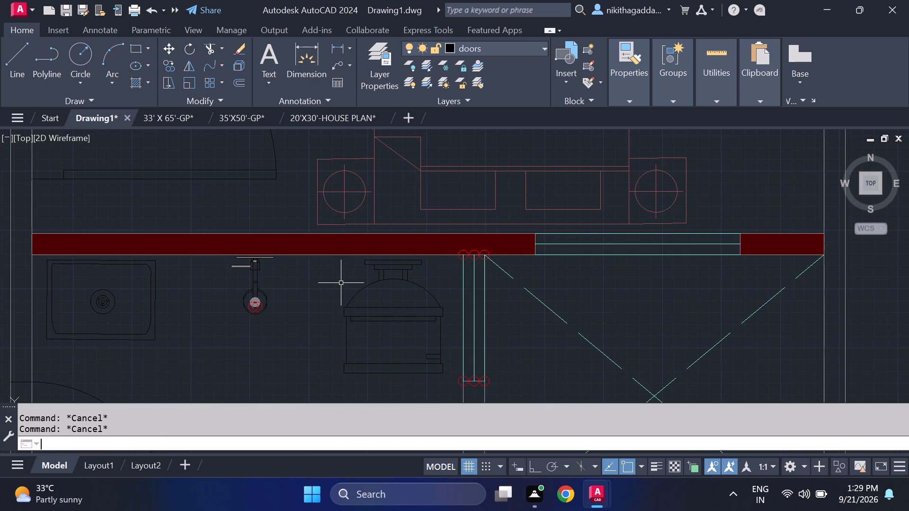
Clear the red circle markers around the middle bathroom's window by starting the Hatch command and cancelling it.
{"action": "type", "text": "HATCH"}
{"action": "key", "text": "Return"}
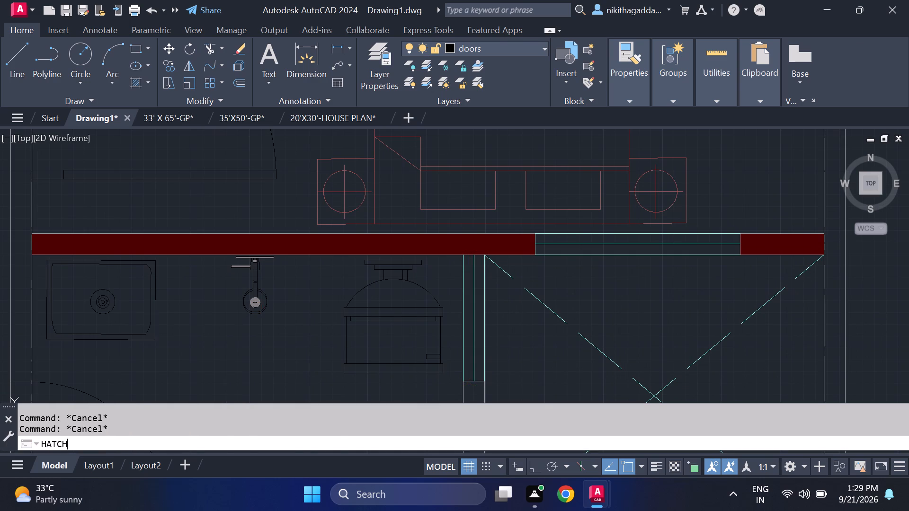
{"action": "key", "text": "Escape"}
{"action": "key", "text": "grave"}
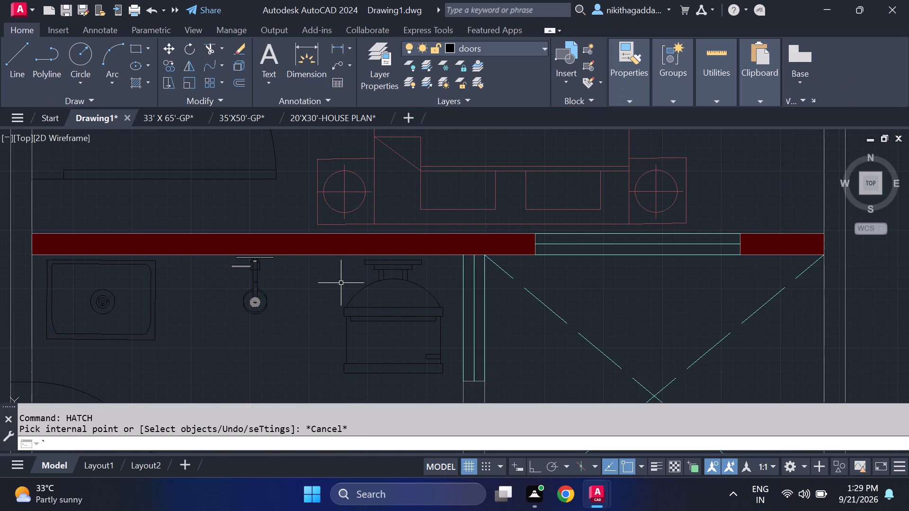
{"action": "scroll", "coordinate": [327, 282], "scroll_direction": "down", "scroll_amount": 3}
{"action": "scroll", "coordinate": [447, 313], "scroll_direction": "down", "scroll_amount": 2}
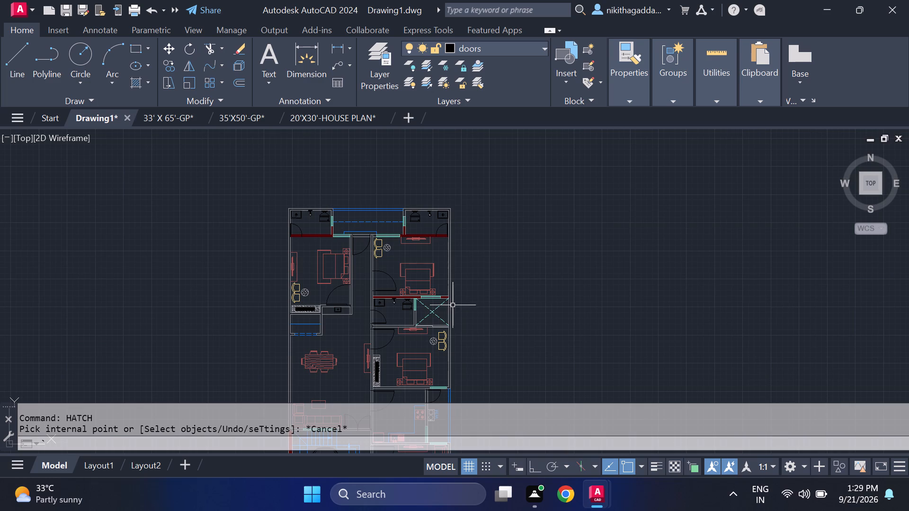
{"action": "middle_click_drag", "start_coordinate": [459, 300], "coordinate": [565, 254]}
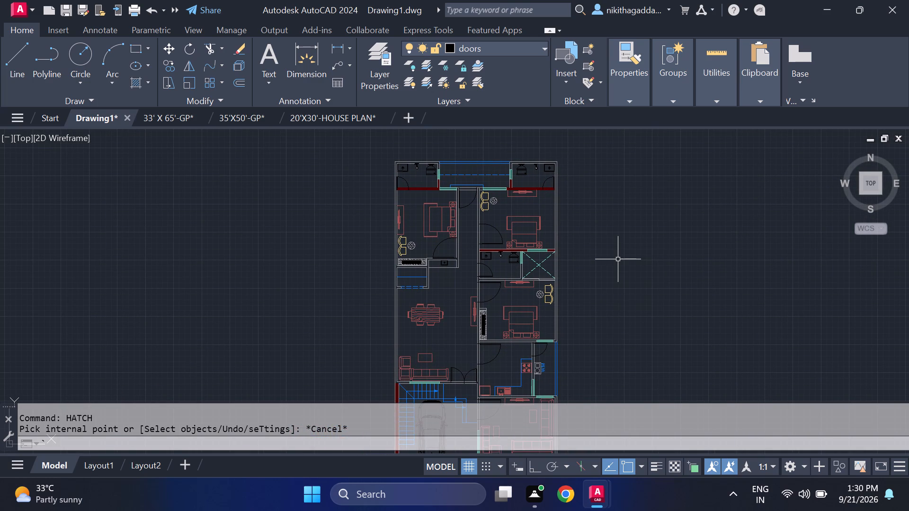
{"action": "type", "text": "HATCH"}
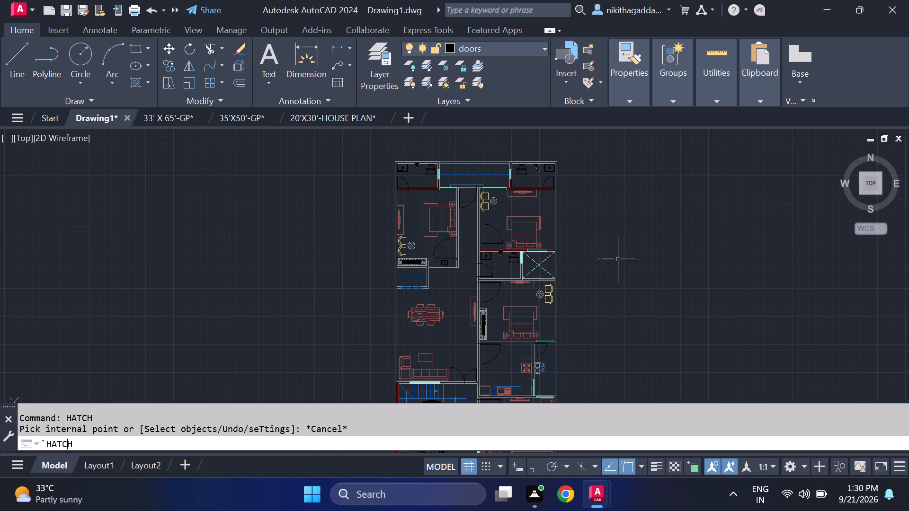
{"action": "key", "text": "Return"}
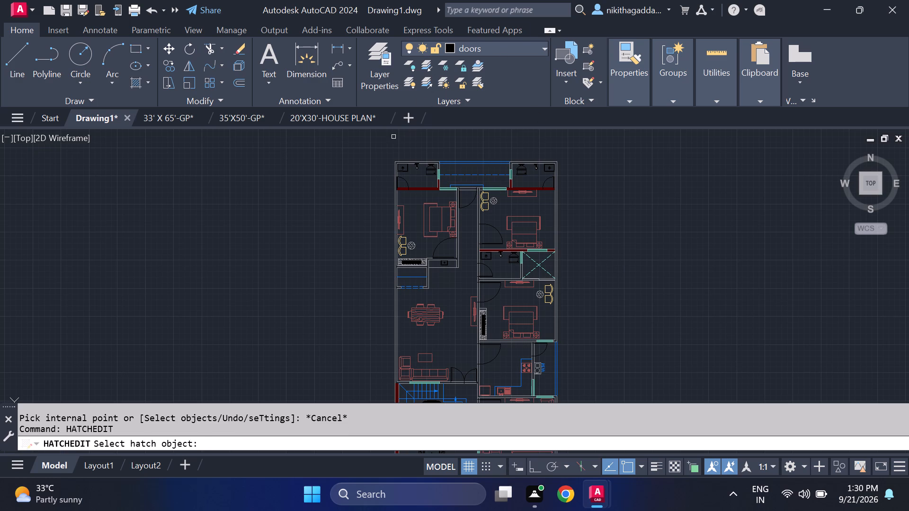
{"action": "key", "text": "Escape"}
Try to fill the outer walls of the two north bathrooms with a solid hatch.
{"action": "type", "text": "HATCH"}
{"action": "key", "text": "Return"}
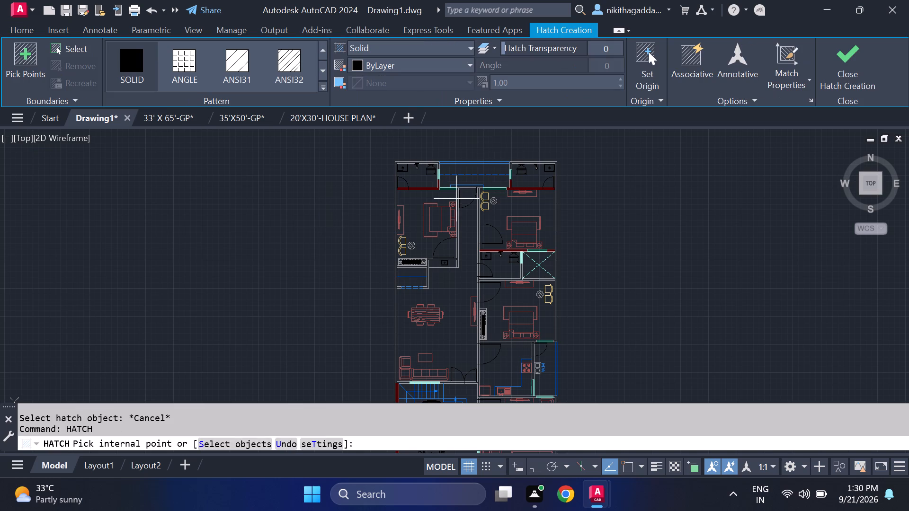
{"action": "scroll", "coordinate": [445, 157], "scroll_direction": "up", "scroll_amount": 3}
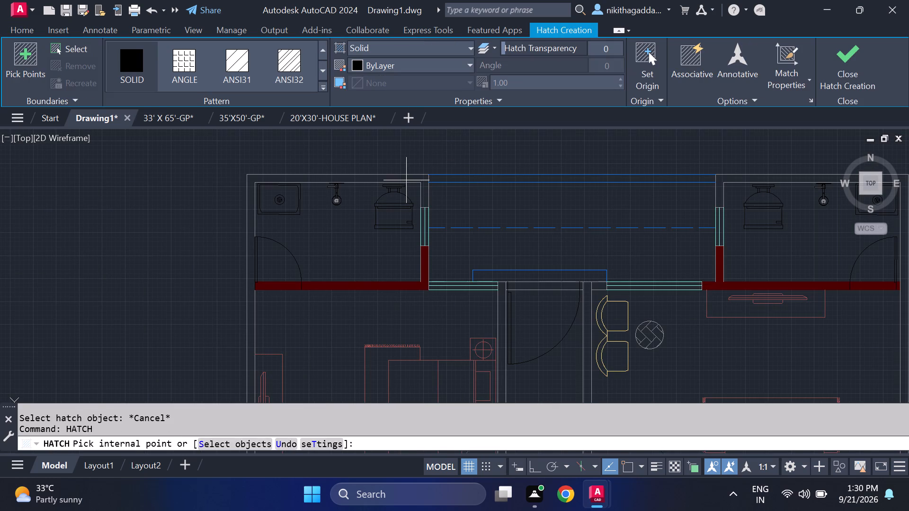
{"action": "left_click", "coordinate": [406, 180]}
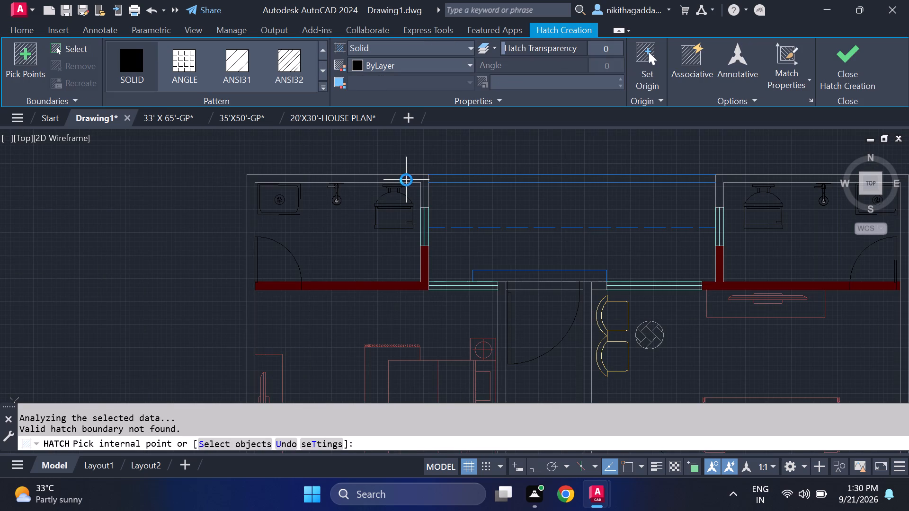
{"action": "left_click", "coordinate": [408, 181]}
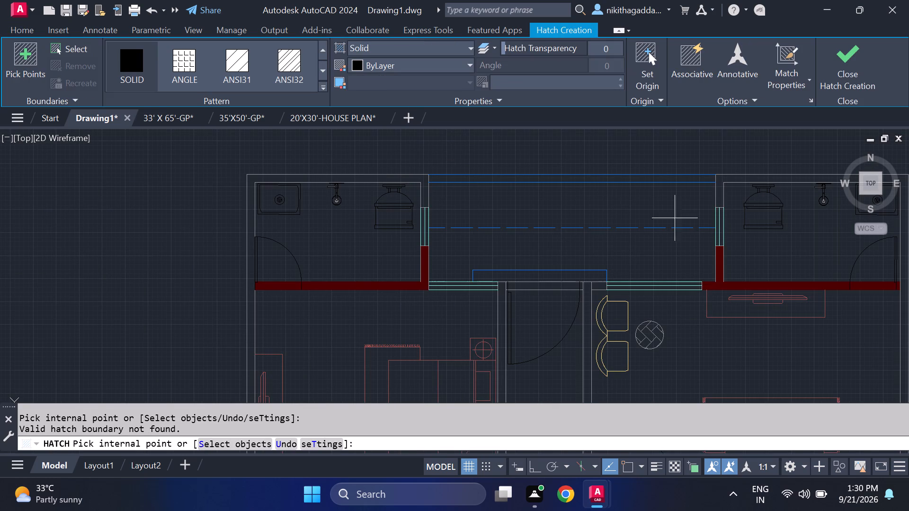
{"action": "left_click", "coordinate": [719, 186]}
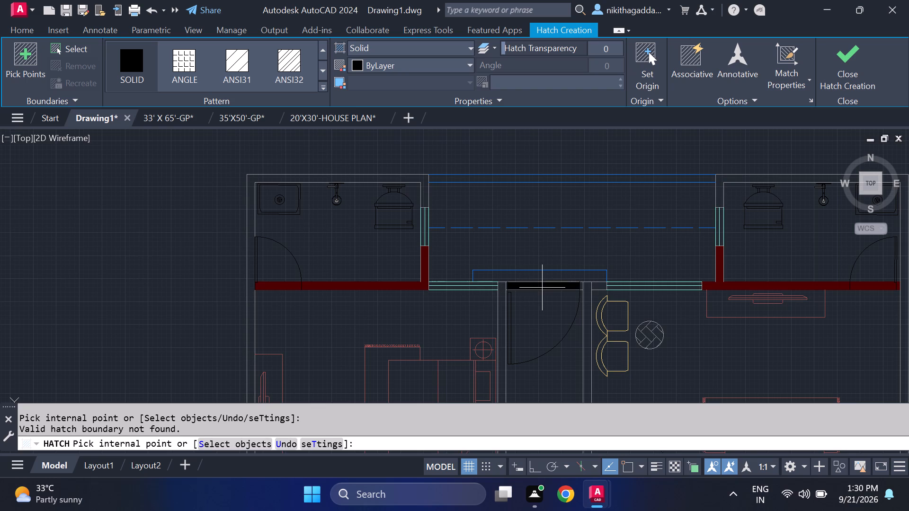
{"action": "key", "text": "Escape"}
Trim away the north wall's inner line across the corridor's door opening, including the short stubs at both jambs.
{"action": "type", "text": "TR"}
{"action": "key", "text": "Return"}
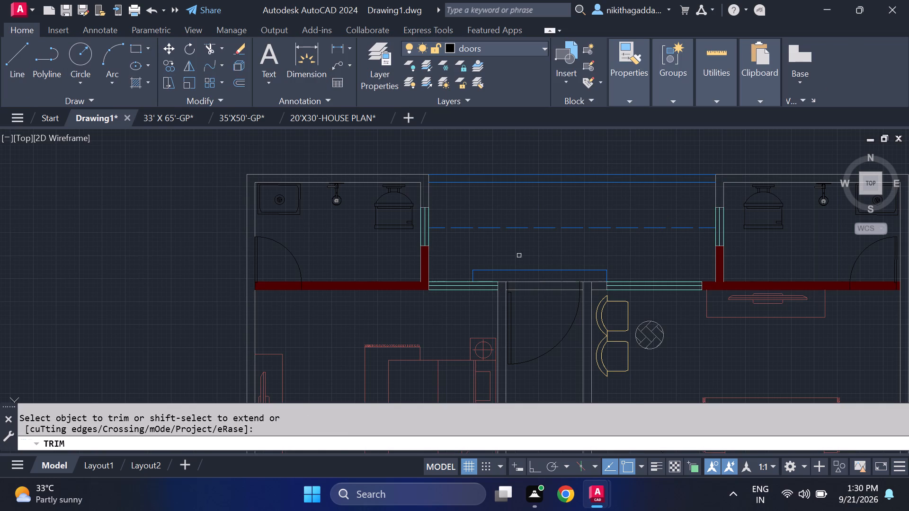
{"action": "scroll", "coordinate": [531, 280], "scroll_direction": "up", "scroll_amount": 1}
{"action": "left_click", "coordinate": [547, 296]}
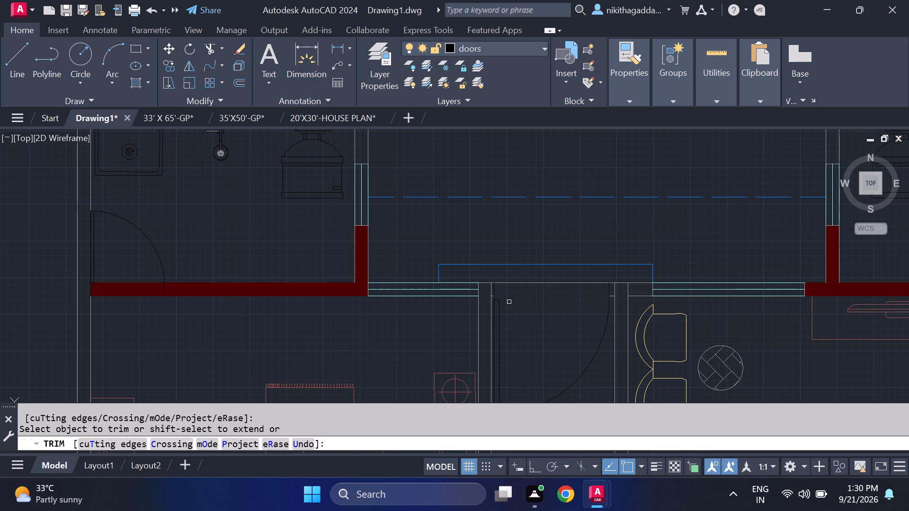
{"action": "scroll", "coordinate": [499, 301], "scroll_direction": "up", "scroll_amount": 2}
{"action": "left_click", "coordinate": [485, 288]}
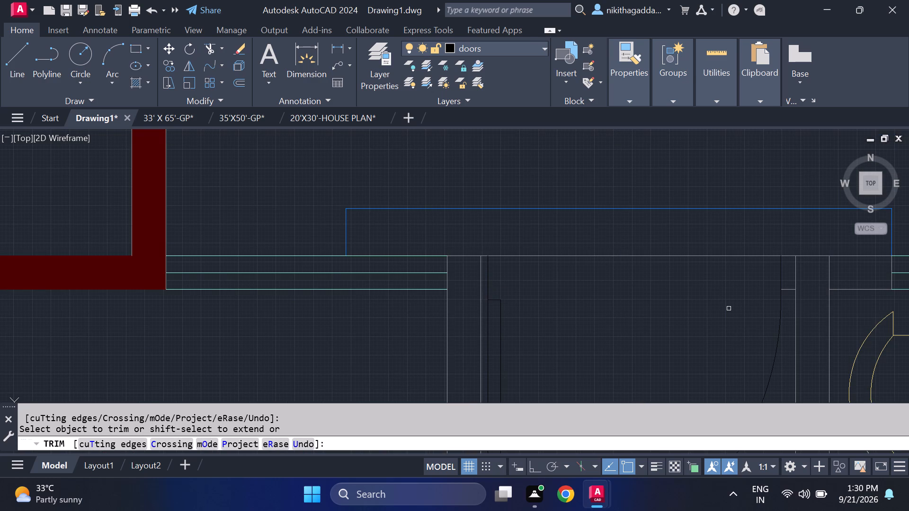
{"action": "left_click", "coordinate": [789, 291]}
Remove the dark red solid fill from the northwest bathroom's walls with Trim.
{"action": "scroll", "coordinate": [595, 272], "scroll_direction": "down", "scroll_amount": 4}
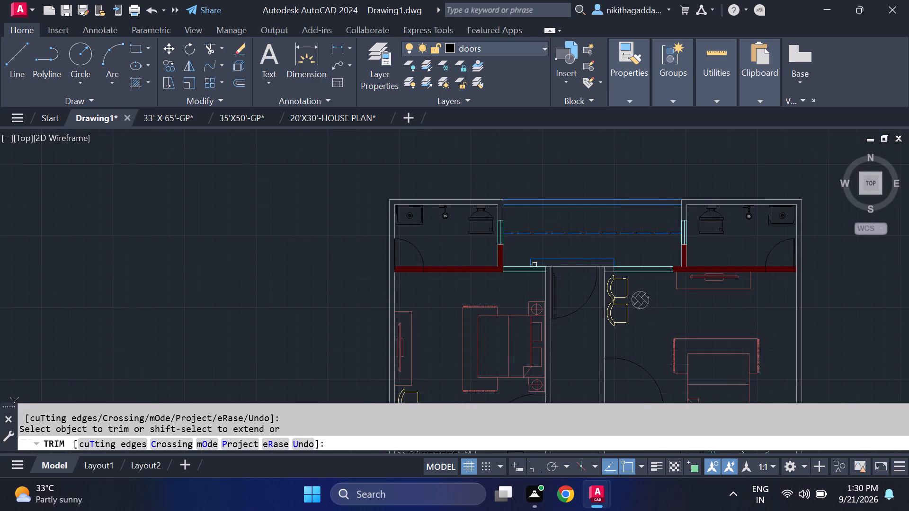
{"action": "scroll", "coordinate": [407, 255], "scroll_direction": "up", "scroll_amount": 3}
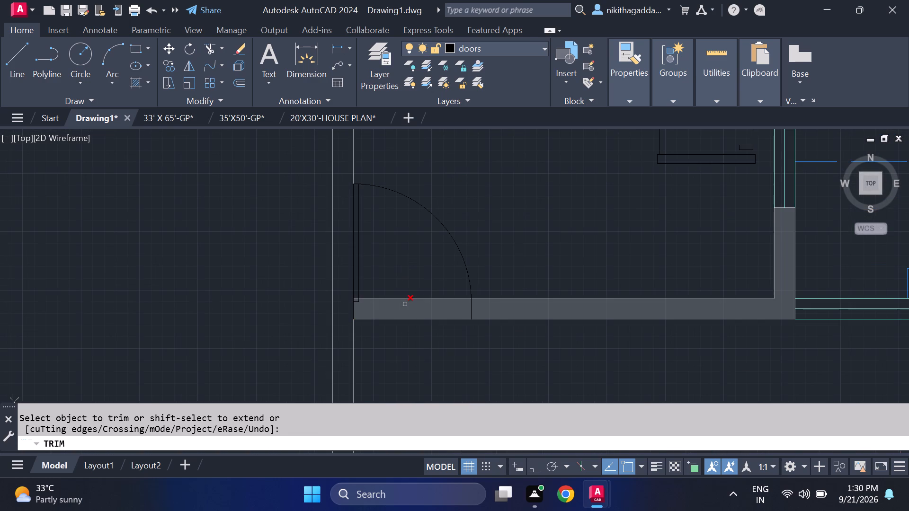
{"action": "left_click", "coordinate": [405, 304]}
Trim the northwest bathroom's south wall line across its door opening, including the short stub at the hinge jamb.
{"action": "scroll", "coordinate": [448, 298], "scroll_direction": "down", "scroll_amount": 4}
{"action": "scroll", "coordinate": [438, 298], "scroll_direction": "up", "scroll_amount": 3}
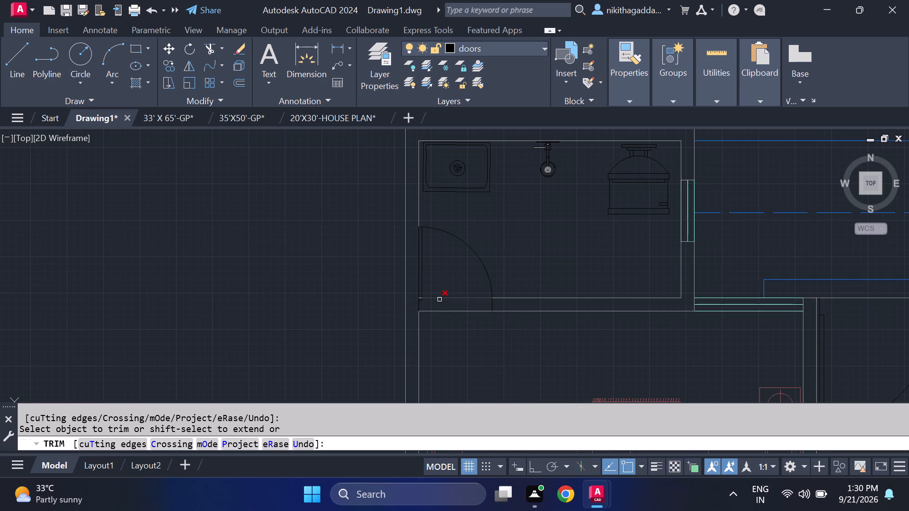
{"action": "left_click", "coordinate": [439, 300]}
{"action": "scroll", "coordinate": [428, 300], "scroll_direction": "up", "scroll_amount": 3}
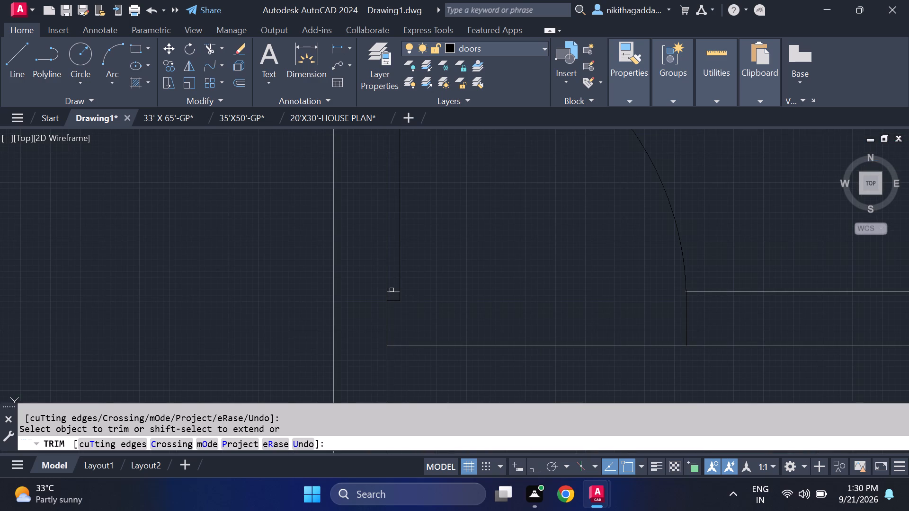
{"action": "left_click", "coordinate": [391, 292]}
{"action": "scroll", "coordinate": [689, 293], "scroll_direction": "up", "scroll_amount": 4}
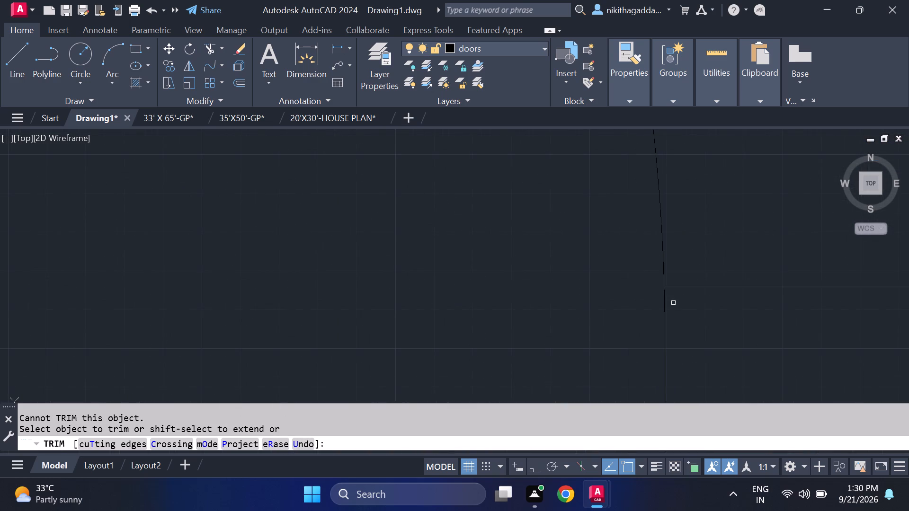
Trim the northeast bedroom's inner west wall line across its door opening.
{"action": "scroll", "coordinate": [664, 296], "scroll_direction": "down", "scroll_amount": 10}
{"action": "middle_click_drag", "start_coordinate": [695, 327], "coordinate": [603, 243]}
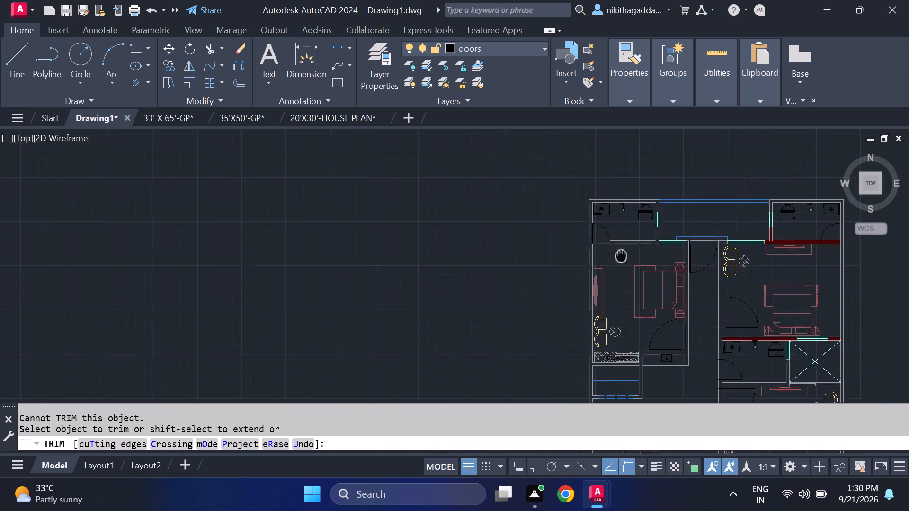
{"action": "middle_click_drag", "start_coordinate": [603, 243], "coordinate": [499, 195]}
{"action": "scroll", "coordinate": [615, 261], "scroll_direction": "up", "scroll_amount": 3}
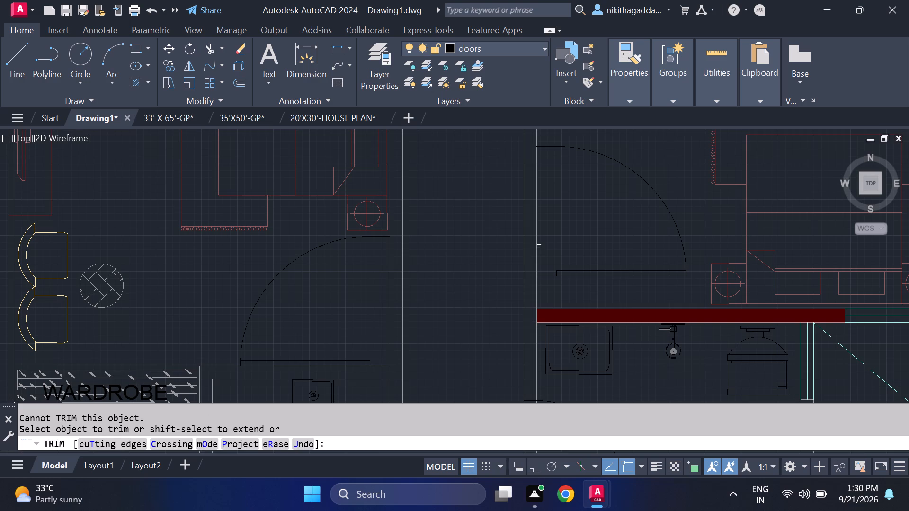
{"action": "left_click", "coordinate": [536, 245]}
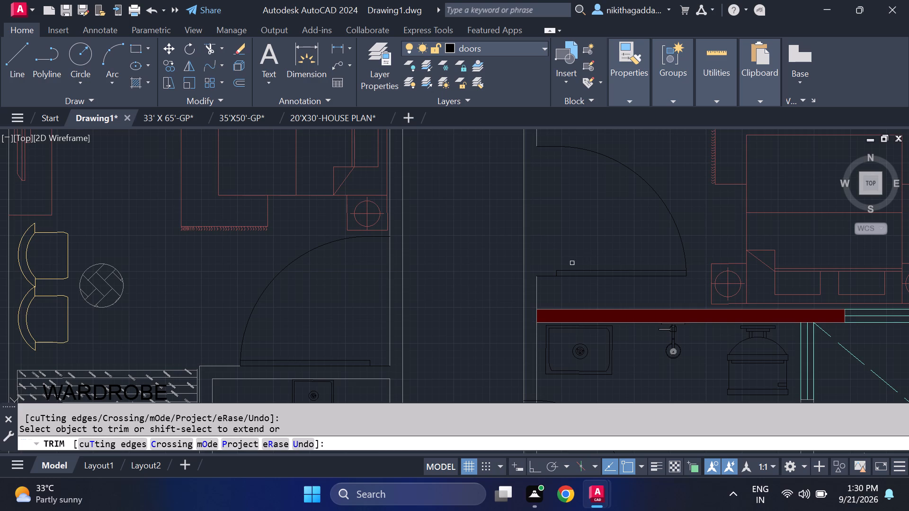
{"action": "scroll", "coordinate": [569, 272], "scroll_direction": "down", "scroll_amount": 4}
{"action": "scroll", "coordinate": [575, 265], "scroll_direction": "up", "scroll_amount": 2}
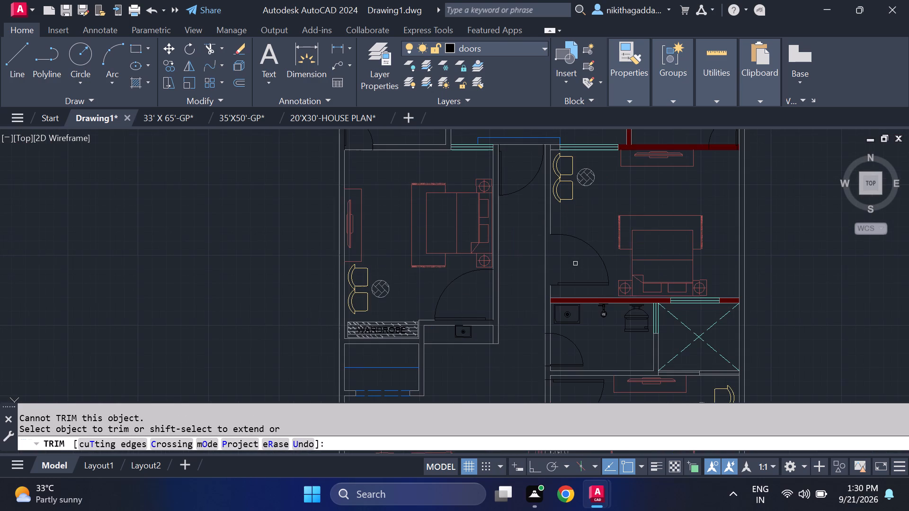
{"action": "key", "text": "Escape"}
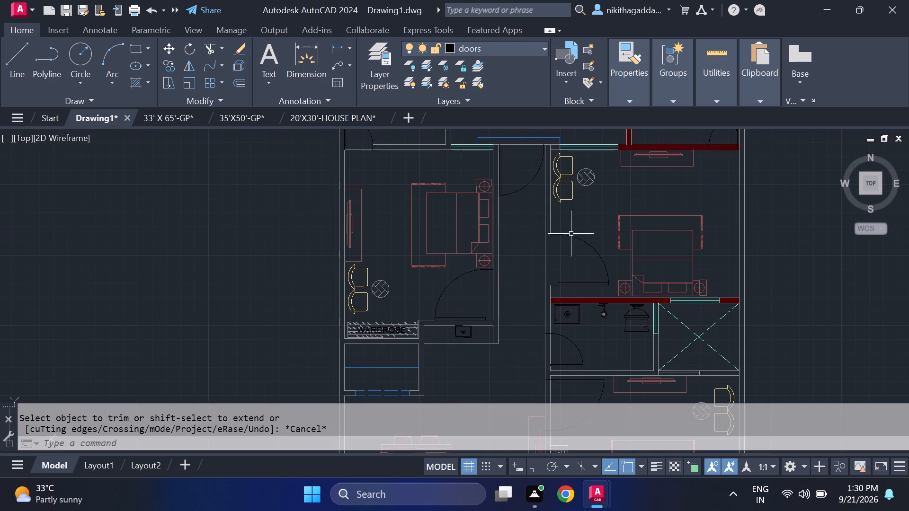
Move the northeast bedroom's door west so its jamb sits on the corridor side of the wall.
{"action": "left_click", "coordinate": [591, 235]}
{"action": "left_click", "coordinate": [568, 266]}
{"action": "key", "text": "m"}
{"action": "key", "text": "Return"}
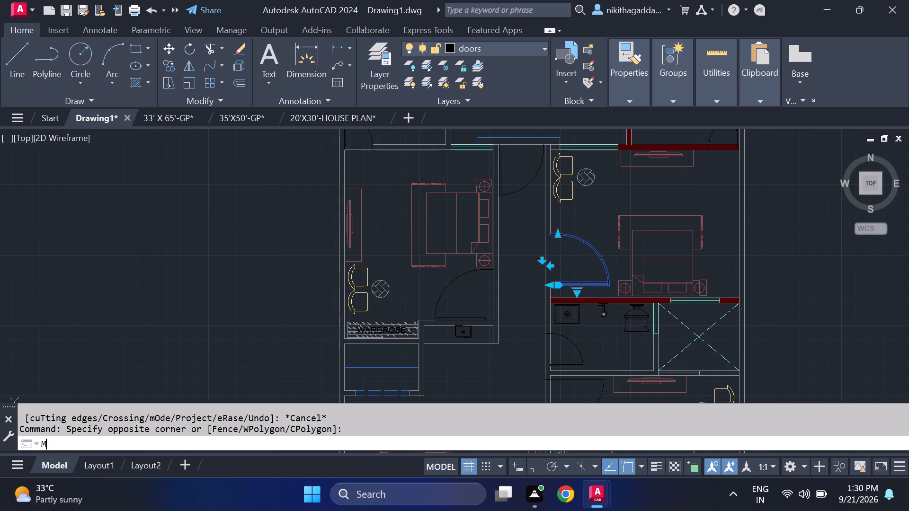
{"action": "scroll", "coordinate": [558, 286], "scroll_direction": "up", "scroll_amount": 2}
{"action": "left_click", "coordinate": [546, 285]}
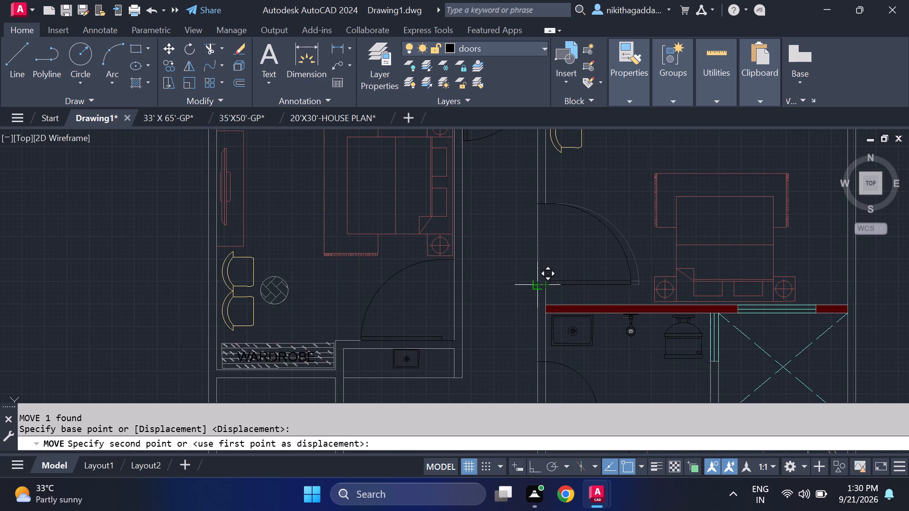
{"action": "left_click", "coordinate": [537, 285]}
Trim the northwest bedroom's inner east wall line across its door opening.
{"action": "scroll", "coordinate": [512, 272], "scroll_direction": "down", "scroll_amount": 2}
{"action": "type", "text": "TR"}
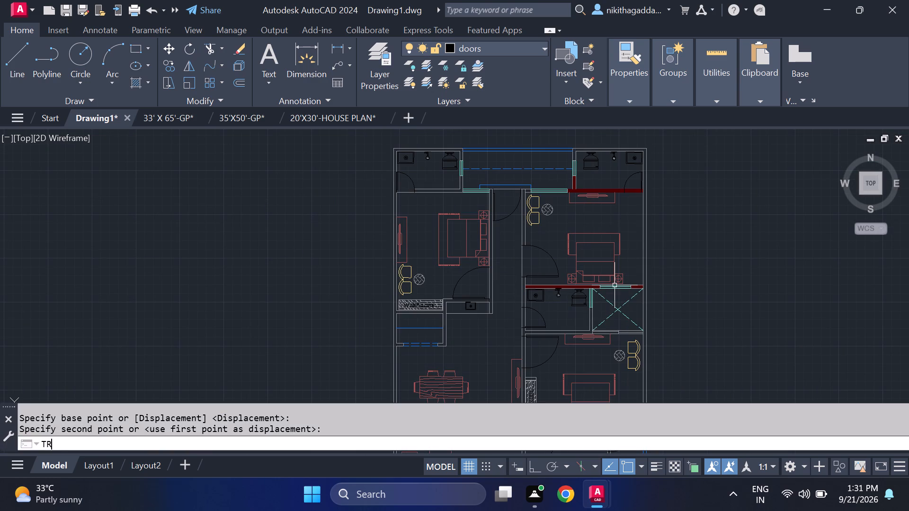
{"action": "key", "text": "Return"}
{"action": "scroll", "coordinate": [477, 281], "scroll_direction": "up", "scroll_amount": 2}
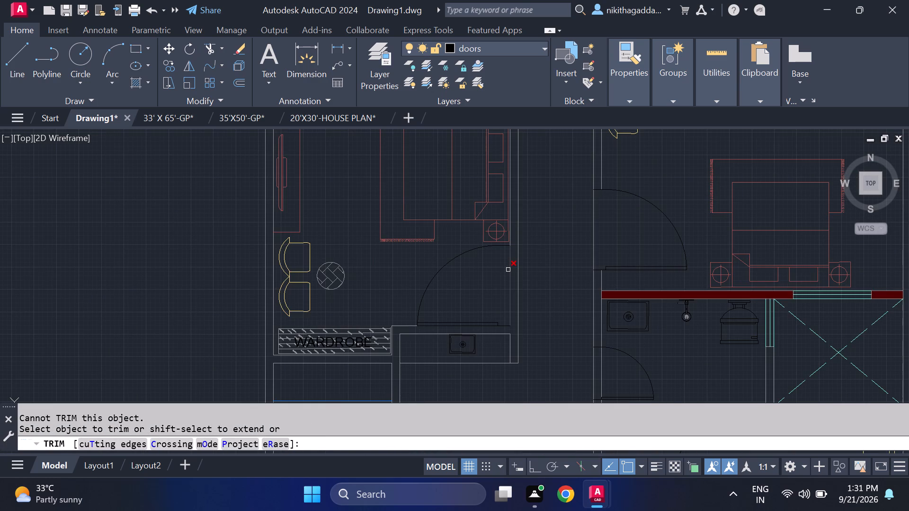
{"action": "left_click", "coordinate": [508, 269]}
{"action": "key", "text": "Escape"}
Move the northwest bedroom's door and the wall line along its base east to the wall's corridor face.
{"action": "left_click_drag", "start_coordinate": [511, 295], "coordinate": [503, 303]}
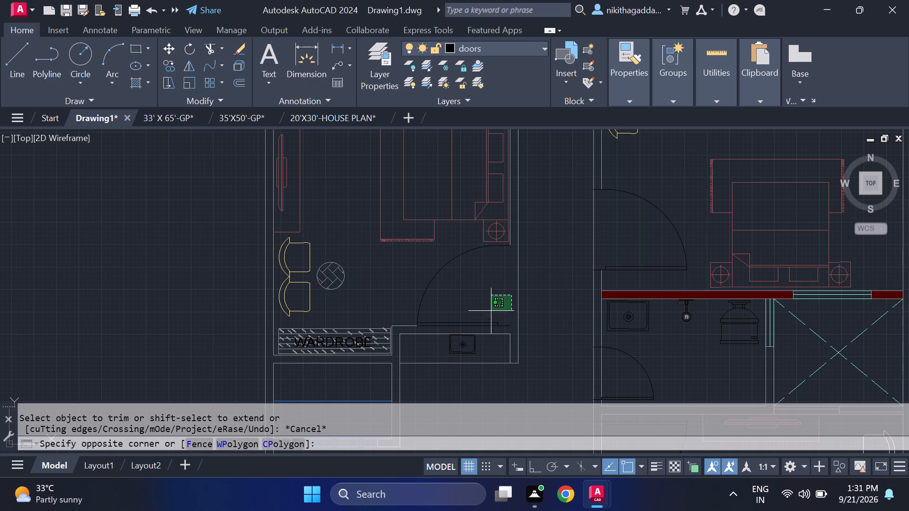
{"action": "left_click", "coordinate": [477, 327]}
{"action": "key", "text": "m"}
{"action": "key", "text": "Return"}
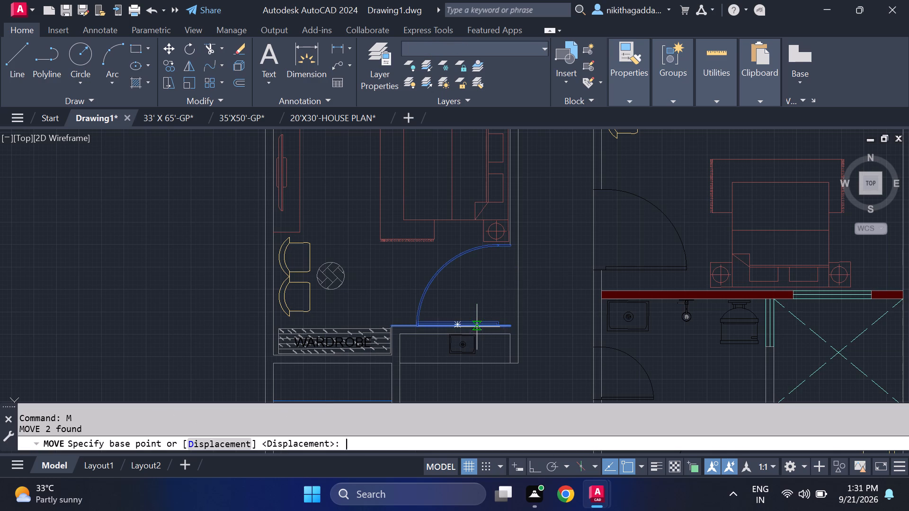
{"action": "scroll", "coordinate": [503, 321], "scroll_direction": "up", "scroll_amount": 1}
{"action": "left_click", "coordinate": [512, 326]}
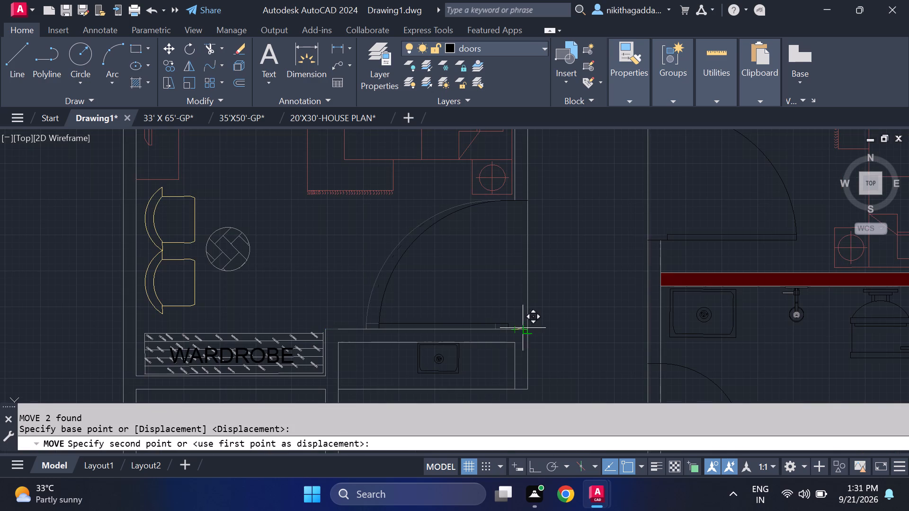
{"action": "left_click", "coordinate": [526, 327]}
Trim the middle bathroom's inner west wall line across its door opening, including the stub beside the door leaf.
{"action": "scroll", "coordinate": [545, 322], "scroll_direction": "down", "scroll_amount": 3}
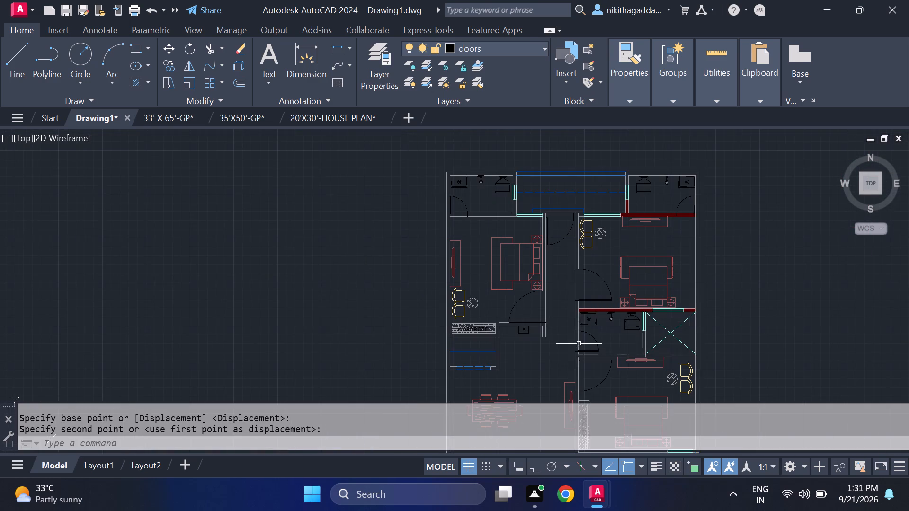
{"action": "middle_click_drag", "start_coordinate": [576, 341], "coordinate": [414, 217]}
{"action": "scroll", "coordinate": [432, 217], "scroll_direction": "up", "scroll_amount": 3}
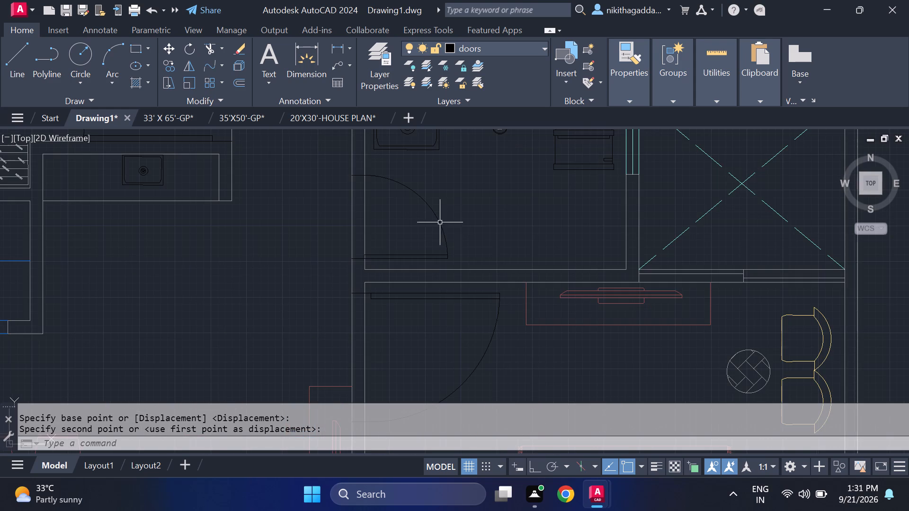
{"action": "type", "text": "TR"}
{"action": "key", "text": "Return"}
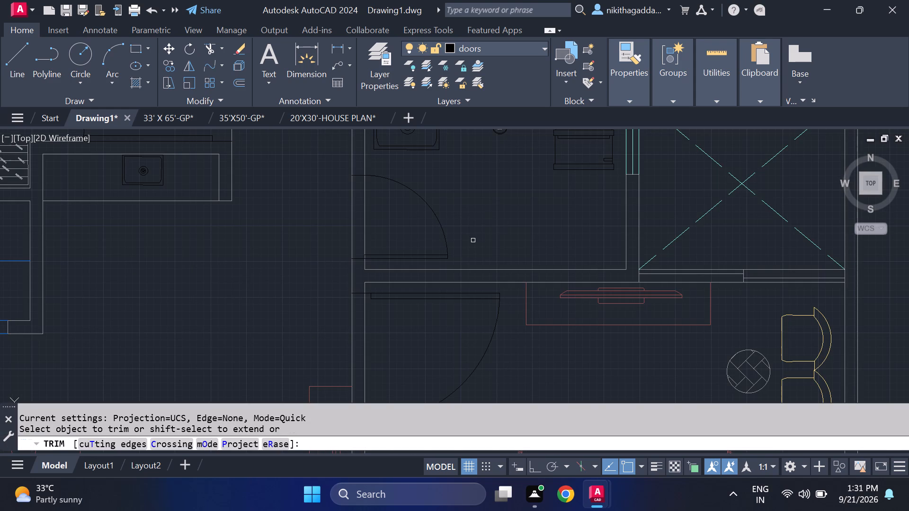
{"action": "left_click", "coordinate": [366, 224]}
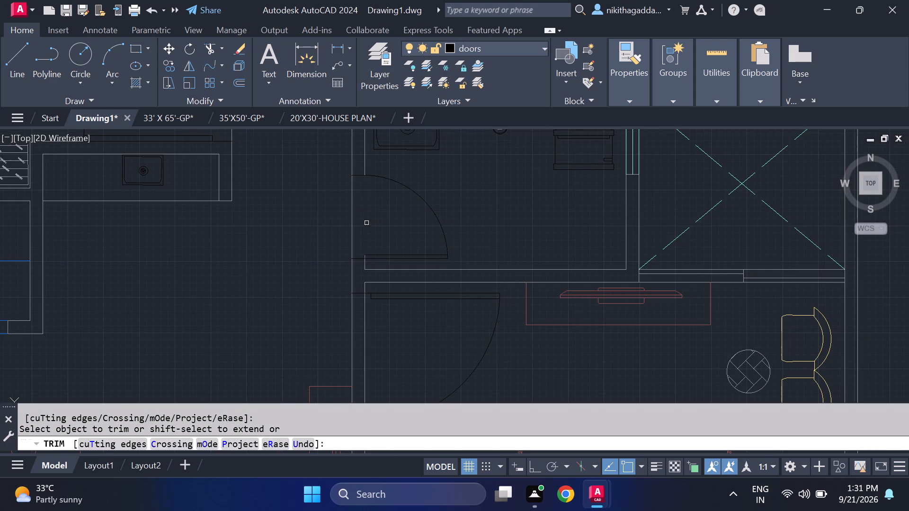
{"action": "scroll", "coordinate": [368, 261], "scroll_direction": "up", "scroll_amount": 3}
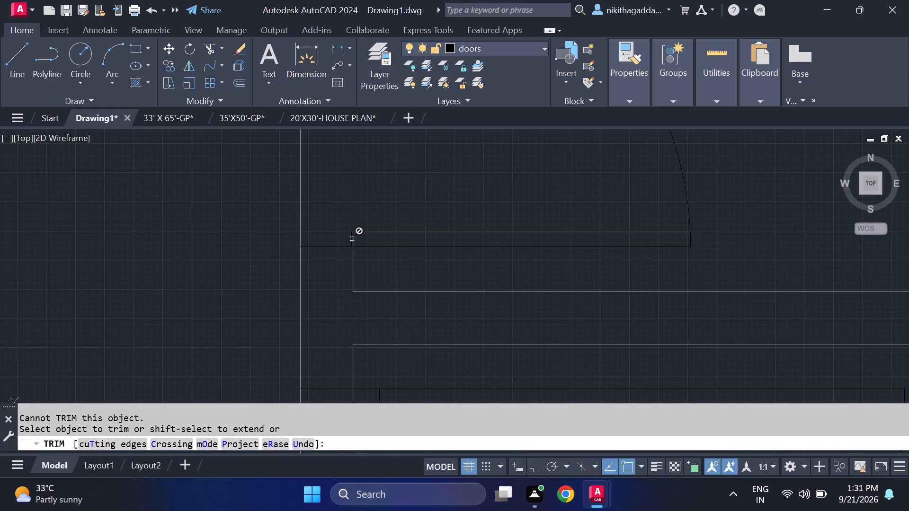
{"action": "left_click", "coordinate": [353, 240]}
{"action": "scroll", "coordinate": [351, 240], "scroll_direction": "up", "scroll_amount": 5}
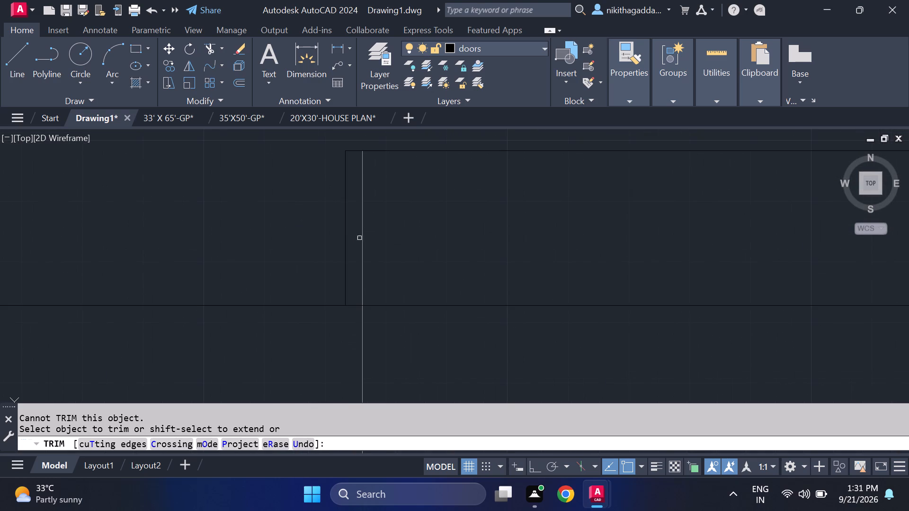
{"action": "left_click", "coordinate": [362, 235]}
Trim the inner west wall line across the door opening of the bedroom south of the middle bathroom.
{"action": "scroll", "coordinate": [415, 242], "scroll_direction": "down", "scroll_amount": 6}
{"action": "scroll", "coordinate": [480, 223], "scroll_direction": "down", "scroll_amount": 3}
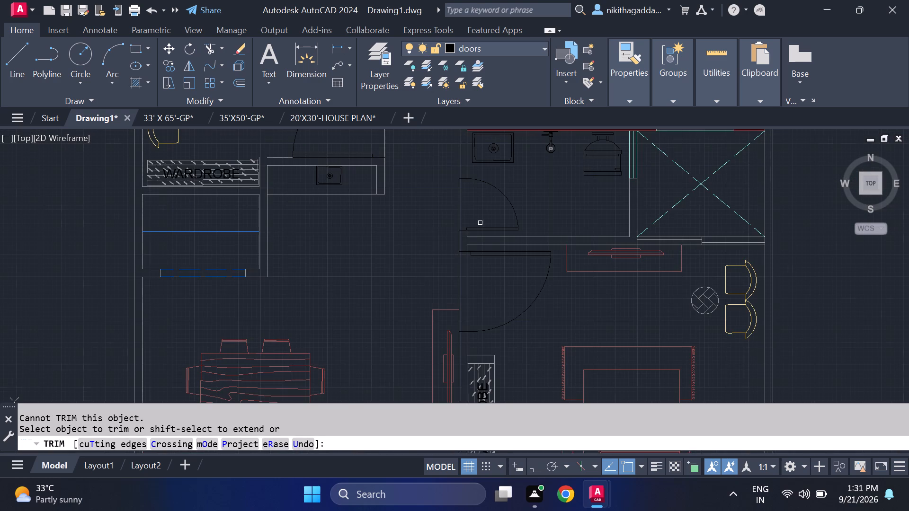
{"action": "scroll", "coordinate": [465, 252], "scroll_direction": "up", "scroll_amount": 2}
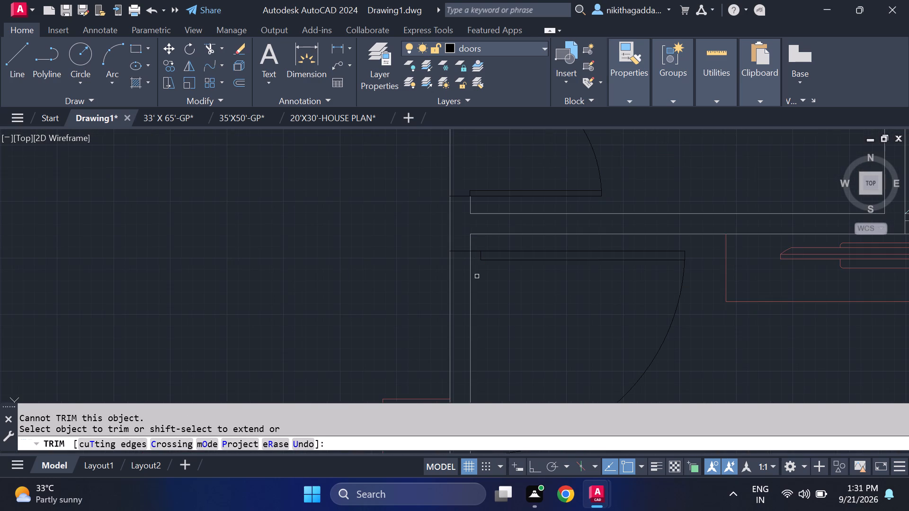
{"action": "scroll", "coordinate": [494, 309], "scroll_direction": "down", "scroll_amount": 1}
{"action": "middle_click_drag", "start_coordinate": [496, 305], "coordinate": [490, 271]}
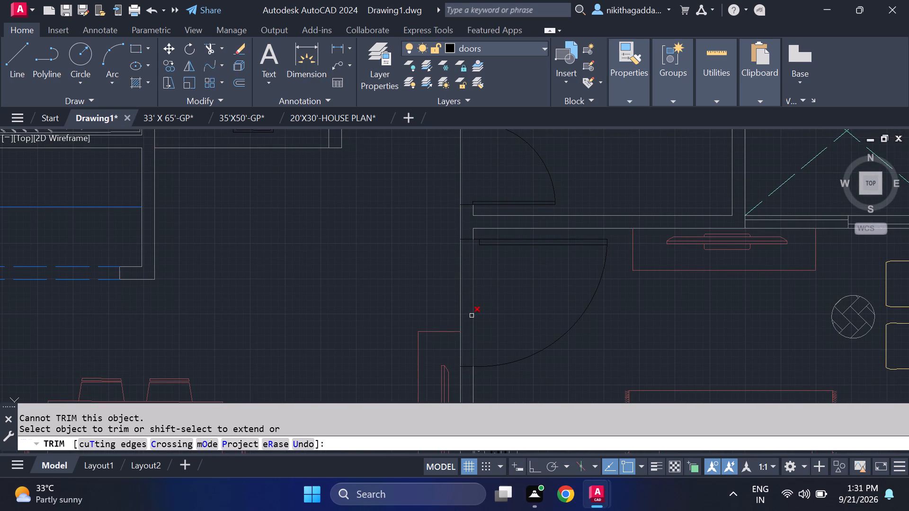
{"action": "left_click", "coordinate": [472, 316]}
Trim the kitchen's inner west wall line across its door opening.
{"action": "scroll", "coordinate": [515, 332], "scroll_direction": "down", "scroll_amount": 2}
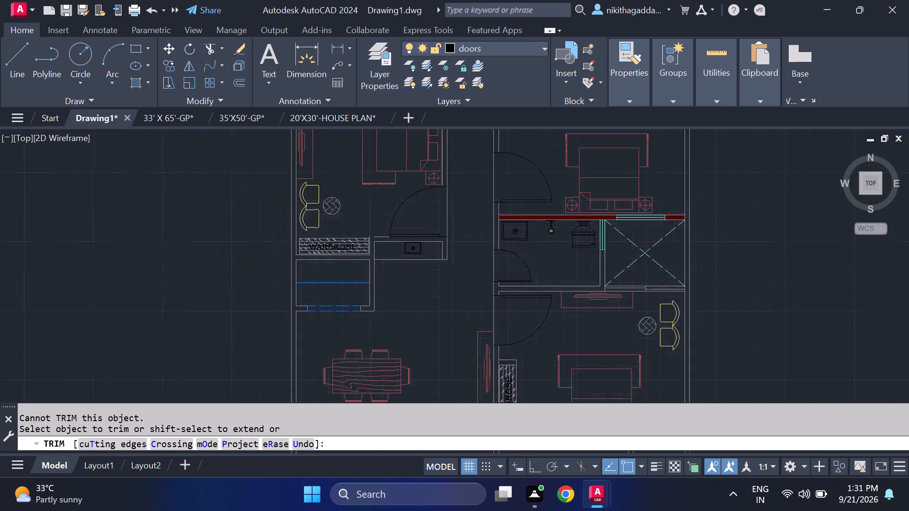
{"action": "scroll", "coordinate": [515, 332], "scroll_direction": "down", "scroll_amount": 1}
{"action": "middle_click_drag", "start_coordinate": [534, 345], "coordinate": [450, 200]}
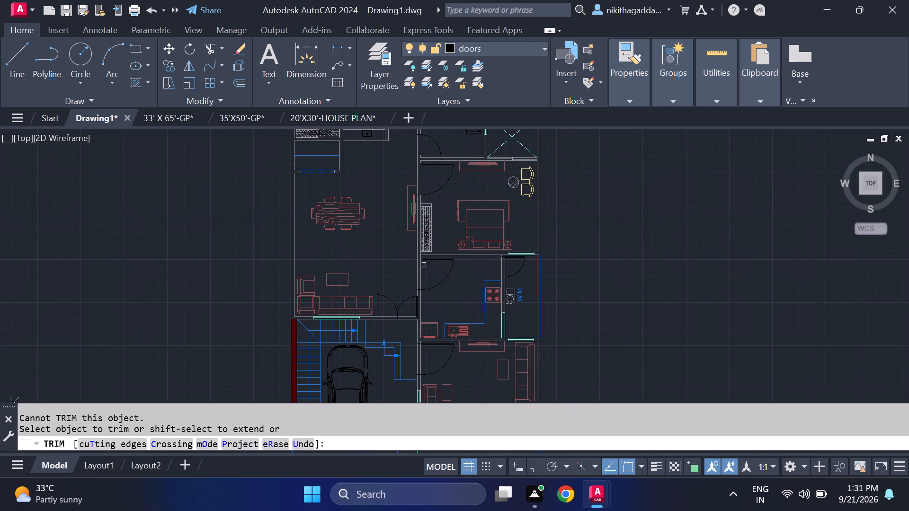
{"action": "scroll", "coordinate": [427, 282], "scroll_direction": "up", "scroll_amount": 3}
{"action": "left_click", "coordinate": [395, 256]}
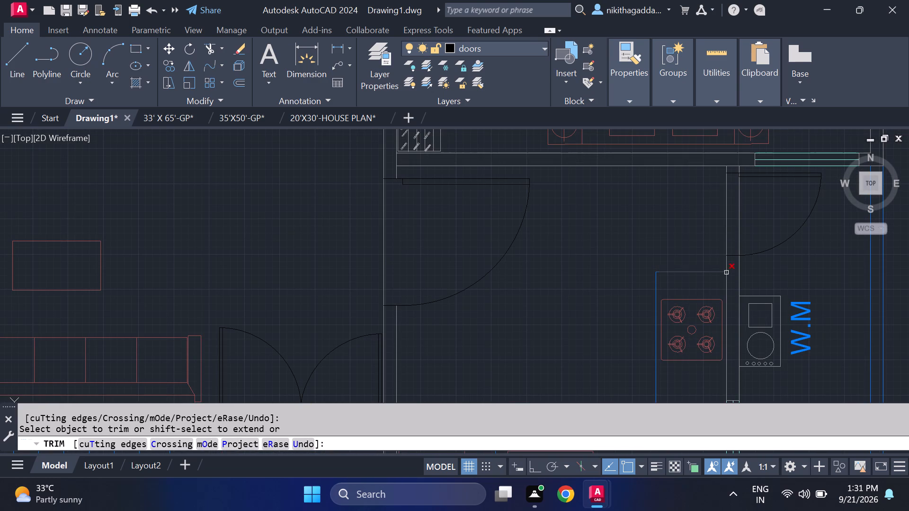
Trim the wall line on the utility side across the kitchen-to-utility door opening, including the stub beside the door leaf.
{"action": "left_click", "coordinate": [740, 234]}
{"action": "scroll", "coordinate": [756, 175], "scroll_direction": "up", "scroll_amount": 3}
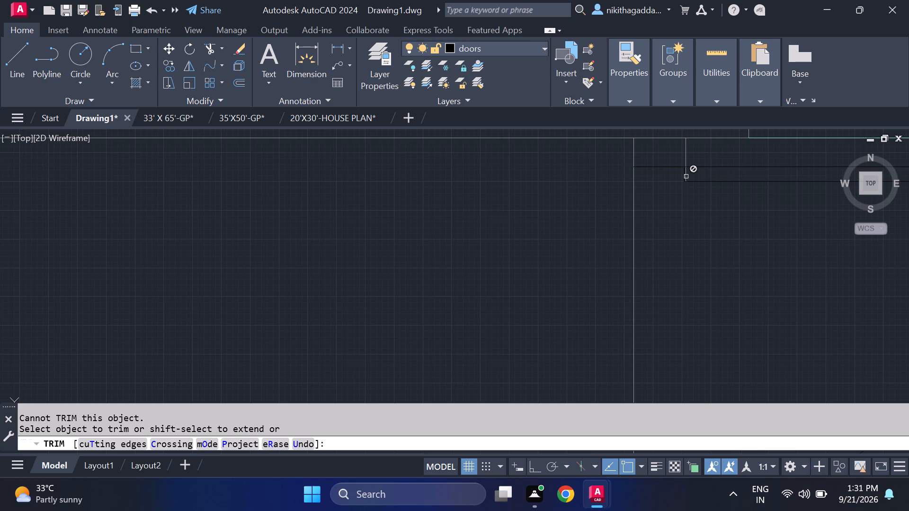
{"action": "left_click", "coordinate": [686, 176]}
{"action": "scroll", "coordinate": [686, 176], "scroll_direction": "up", "scroll_amount": 4}
{"action": "left_click", "coordinate": [686, 176]}
Trim the inner west wall line across the door opening of the sitting room south of the kitchen.
{"action": "scroll", "coordinate": [690, 186], "scroll_direction": "down", "scroll_amount": 5}
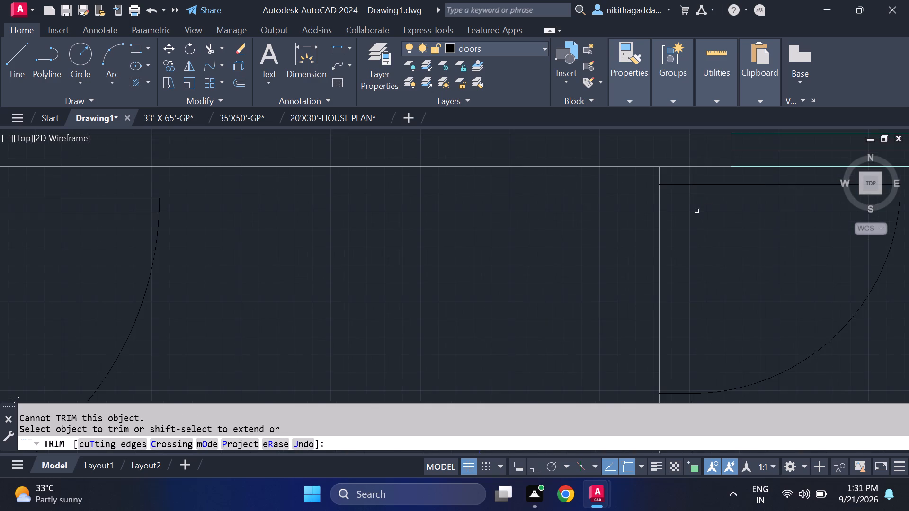
{"action": "scroll", "coordinate": [702, 227], "scroll_direction": "down", "scroll_amount": 3}
{"action": "scroll", "coordinate": [738, 267], "scroll_direction": "down", "scroll_amount": 2}
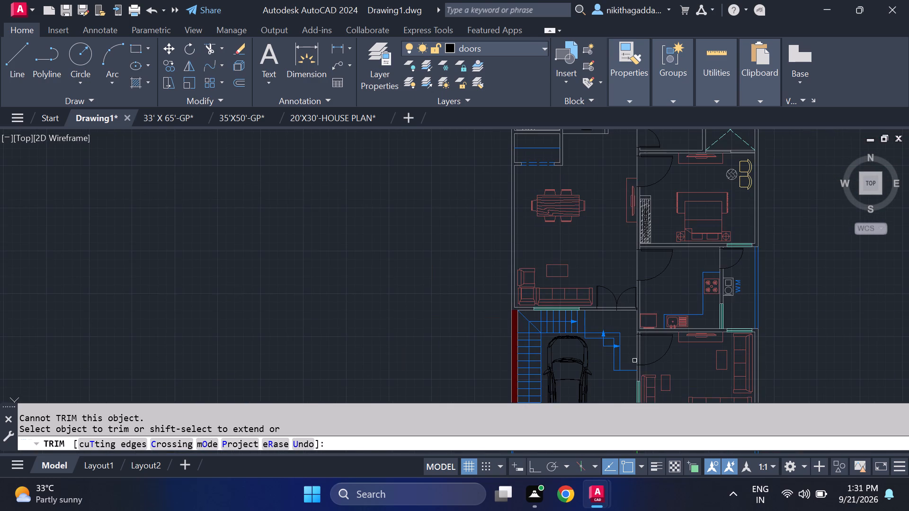
{"action": "scroll", "coordinate": [640, 365], "scroll_direction": "up", "scroll_amount": 3}
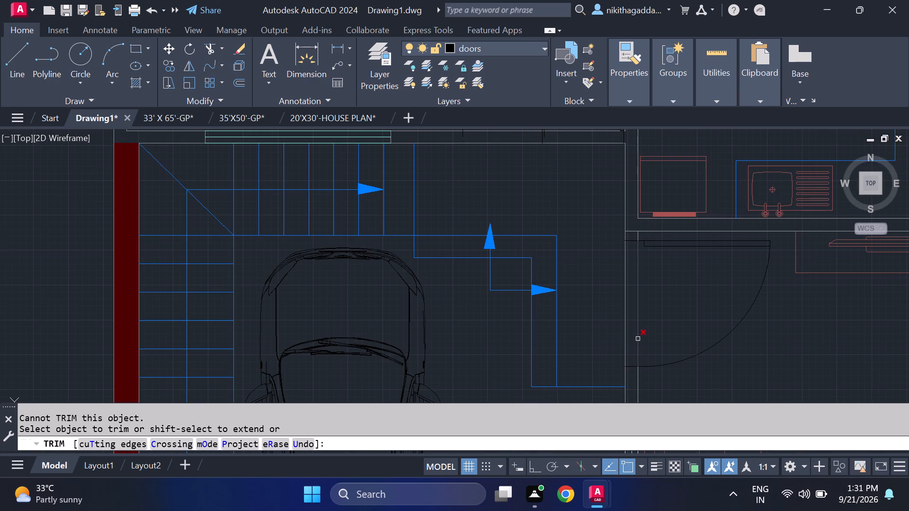
{"action": "left_click", "coordinate": [638, 339]}
Trim the living room's inner south wall line across the main double door opening, including the stub beside the east door leaf.
{"action": "scroll", "coordinate": [492, 264], "scroll_direction": "down", "scroll_amount": 1}
{"action": "scroll", "coordinate": [493, 173], "scroll_direction": "up", "scroll_amount": 2}
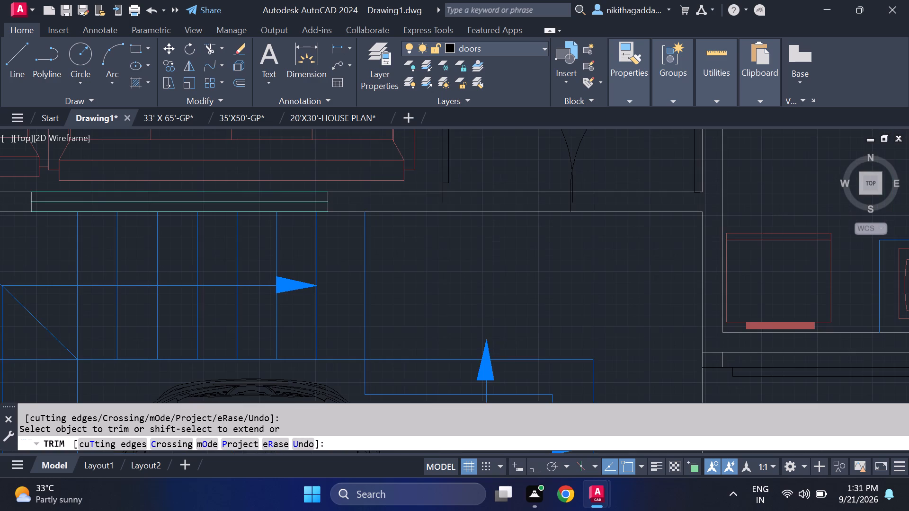
{"action": "left_click", "coordinate": [495, 192]}
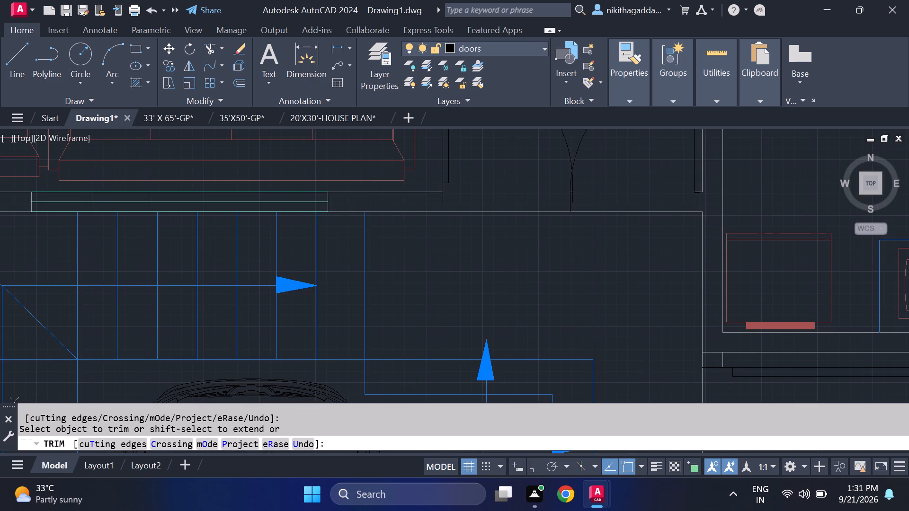
{"action": "left_click", "coordinate": [593, 193]}
{"action": "scroll", "coordinate": [578, 193], "scroll_direction": "up", "scroll_amount": 4}
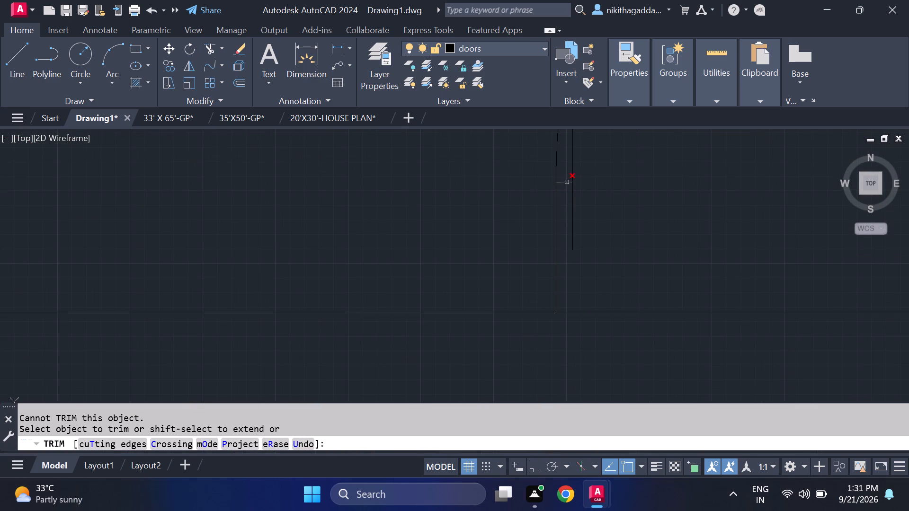
{"action": "left_click", "coordinate": [567, 182]}
{"action": "scroll", "coordinate": [338, 232], "scroll_direction": "down", "scroll_amount": 4}
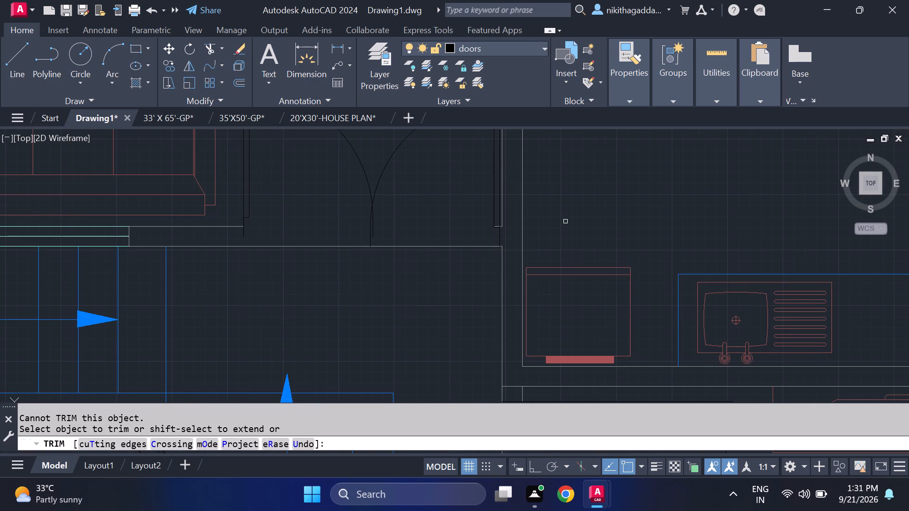
{"action": "scroll", "coordinate": [497, 221], "scroll_direction": "up", "scroll_amount": 3}
{"action": "left_click", "coordinate": [509, 234]}
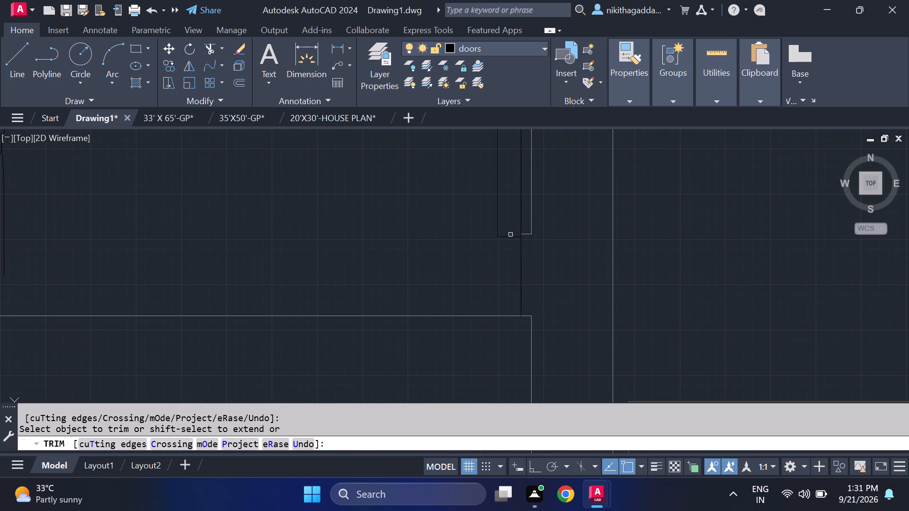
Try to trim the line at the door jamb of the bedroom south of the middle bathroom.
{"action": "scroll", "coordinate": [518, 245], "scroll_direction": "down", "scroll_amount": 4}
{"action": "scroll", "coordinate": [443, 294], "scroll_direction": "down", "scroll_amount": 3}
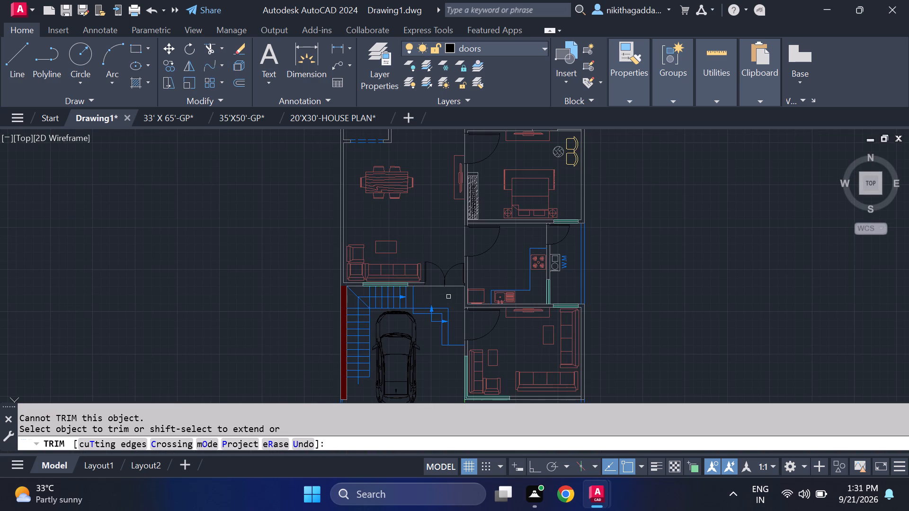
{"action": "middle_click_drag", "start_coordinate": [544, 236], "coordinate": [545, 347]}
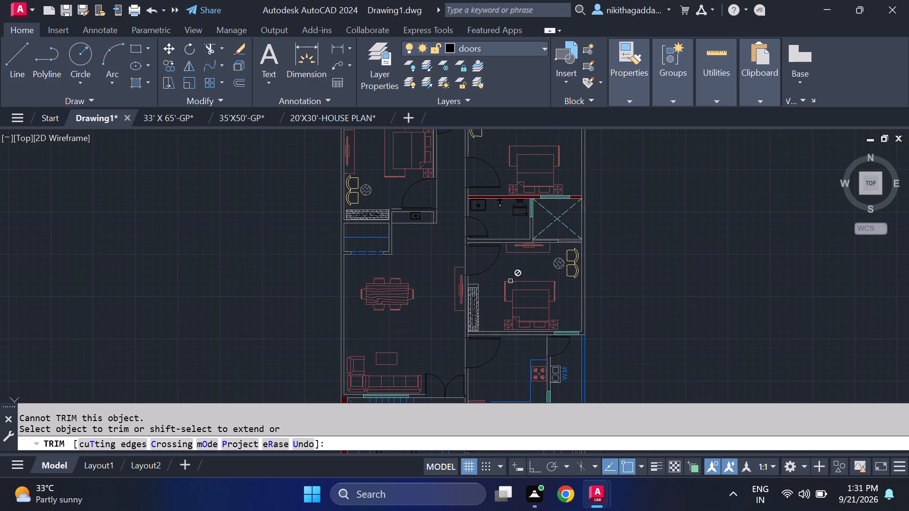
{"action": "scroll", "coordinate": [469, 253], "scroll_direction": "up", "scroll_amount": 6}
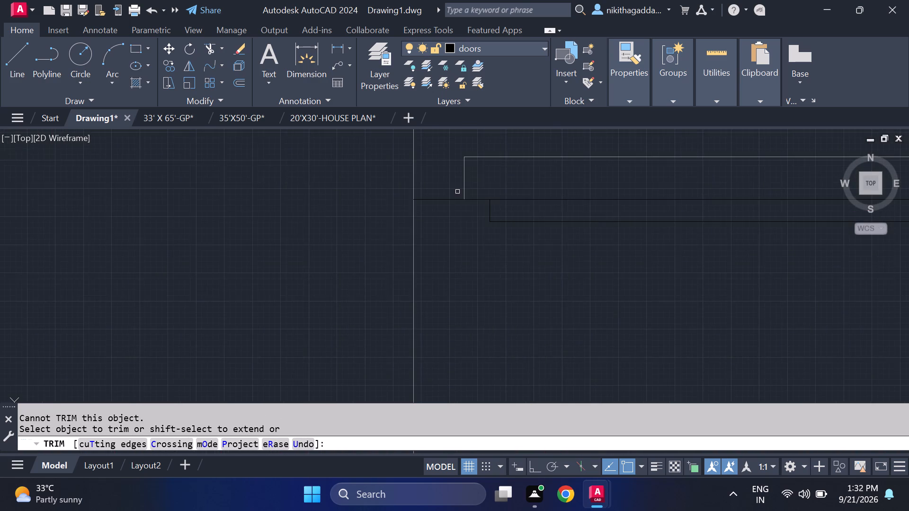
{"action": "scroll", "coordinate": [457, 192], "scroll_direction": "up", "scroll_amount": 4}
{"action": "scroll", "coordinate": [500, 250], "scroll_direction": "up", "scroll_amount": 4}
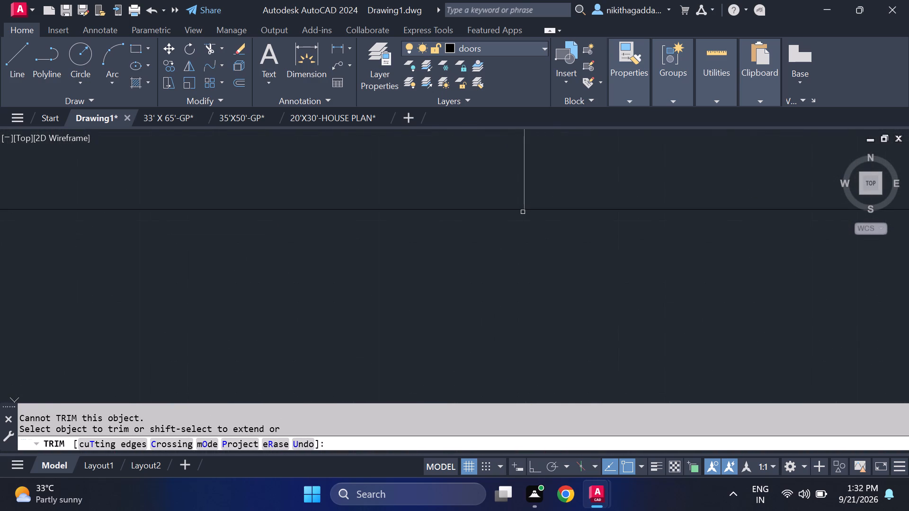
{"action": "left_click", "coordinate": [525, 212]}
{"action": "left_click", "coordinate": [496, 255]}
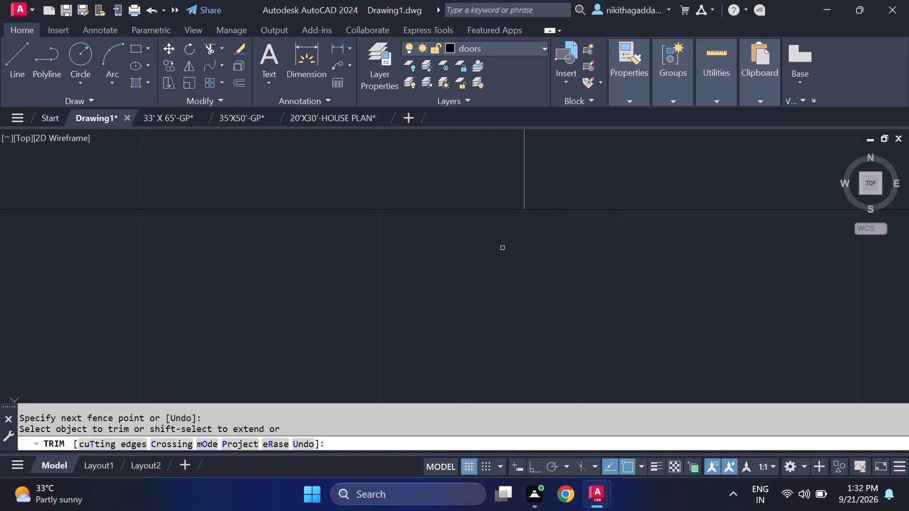
Trim the inner south wall line of the northeast bathroom across its door opening, including the stub beside the door leaf.
{"action": "scroll", "coordinate": [517, 261], "scroll_direction": "down", "scroll_amount": 5}
{"action": "scroll", "coordinate": [591, 273], "scroll_direction": "down", "scroll_amount": 5}
{"action": "scroll", "coordinate": [677, 252], "scroll_direction": "down", "scroll_amount": 2}
{"action": "middle_click_drag", "start_coordinate": [676, 219], "coordinate": [490, 275]}
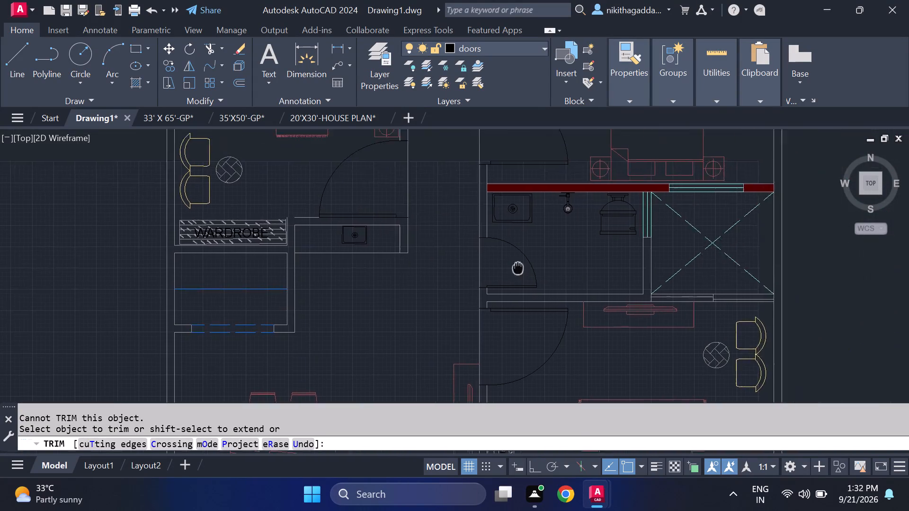
{"action": "middle_click_drag", "start_coordinate": [490, 275], "coordinate": [354, 286]}
{"action": "scroll", "coordinate": [470, 234], "scroll_direction": "down", "scroll_amount": 2}
{"action": "middle_click_drag", "start_coordinate": [464, 224], "coordinate": [478, 302]}
{"action": "scroll", "coordinate": [529, 202], "scroll_direction": "up", "scroll_amount": 3}
{"action": "scroll", "coordinate": [520, 243], "scroll_direction": "up", "scroll_amount": 1}
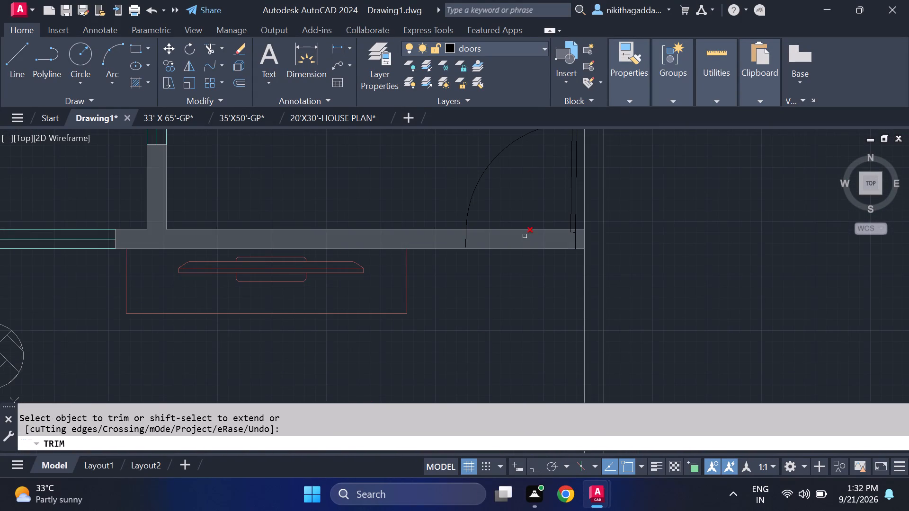
{"action": "left_click", "coordinate": [525, 236]}
{"action": "left_click", "coordinate": [529, 229]}
{"action": "scroll", "coordinate": [574, 231], "scroll_direction": "up", "scroll_amount": 4}
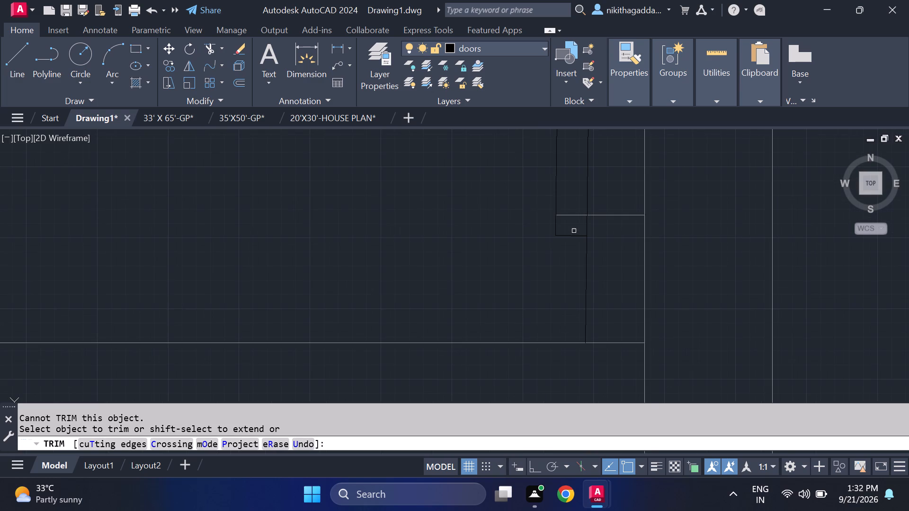
{"action": "left_click", "coordinate": [576, 217]}
{"action": "scroll", "coordinate": [580, 227], "scroll_direction": "down", "scroll_amount": 5}
{"action": "scroll", "coordinate": [631, 250], "scroll_direction": "down", "scroll_amount": 4}
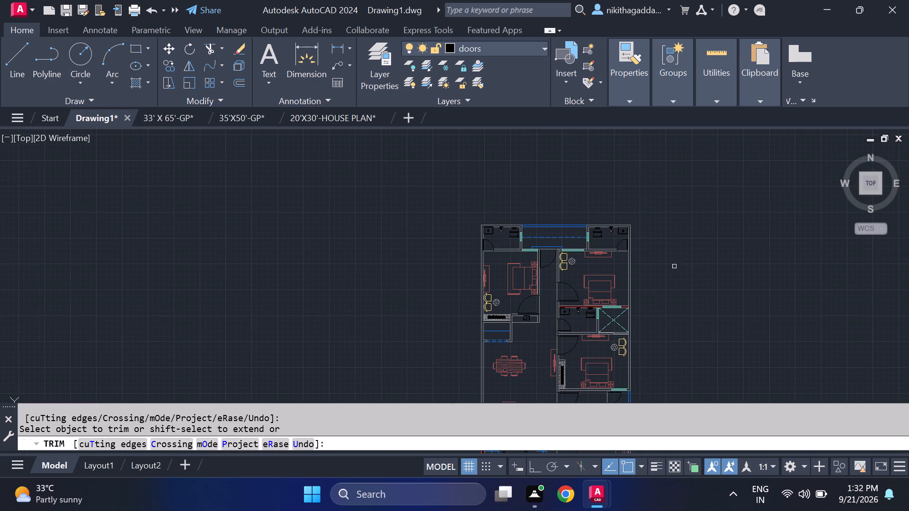
{"action": "key", "text": "Escape"}
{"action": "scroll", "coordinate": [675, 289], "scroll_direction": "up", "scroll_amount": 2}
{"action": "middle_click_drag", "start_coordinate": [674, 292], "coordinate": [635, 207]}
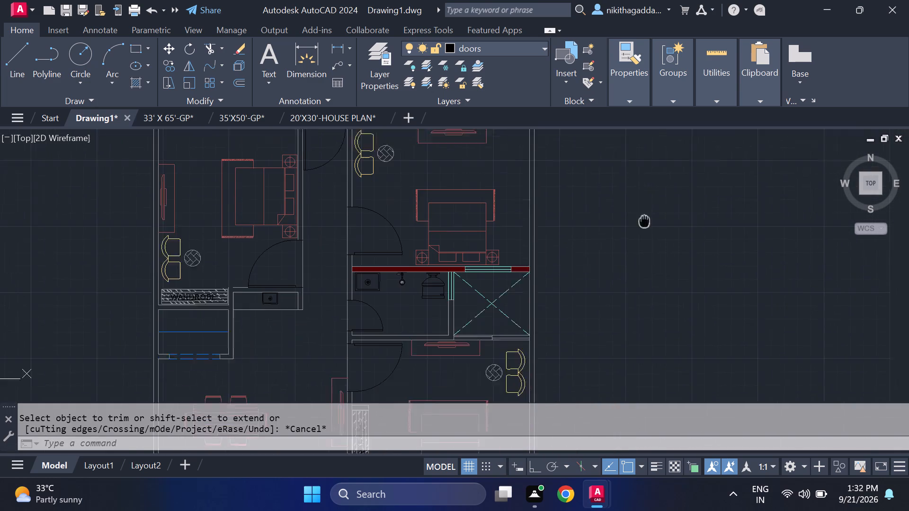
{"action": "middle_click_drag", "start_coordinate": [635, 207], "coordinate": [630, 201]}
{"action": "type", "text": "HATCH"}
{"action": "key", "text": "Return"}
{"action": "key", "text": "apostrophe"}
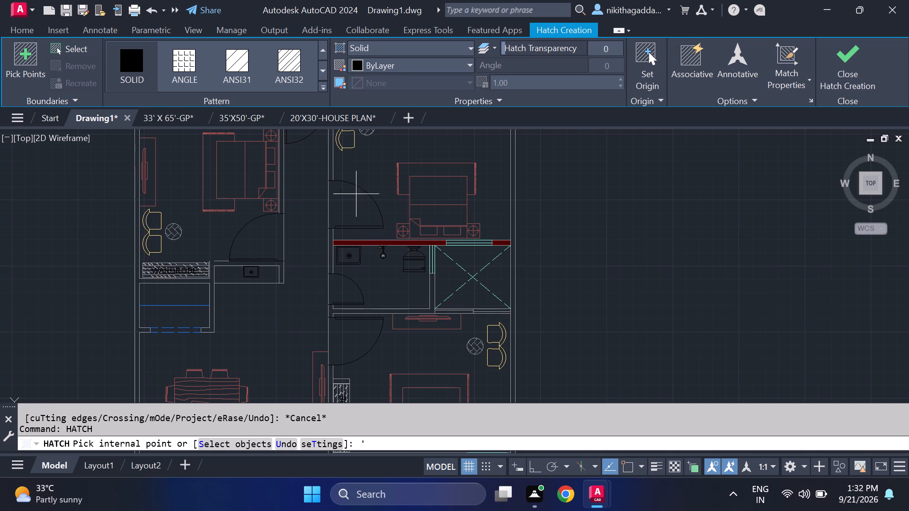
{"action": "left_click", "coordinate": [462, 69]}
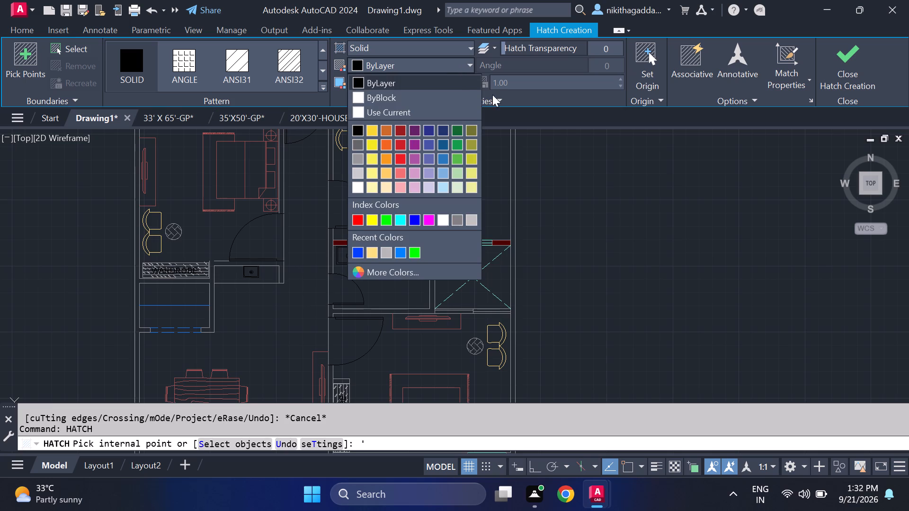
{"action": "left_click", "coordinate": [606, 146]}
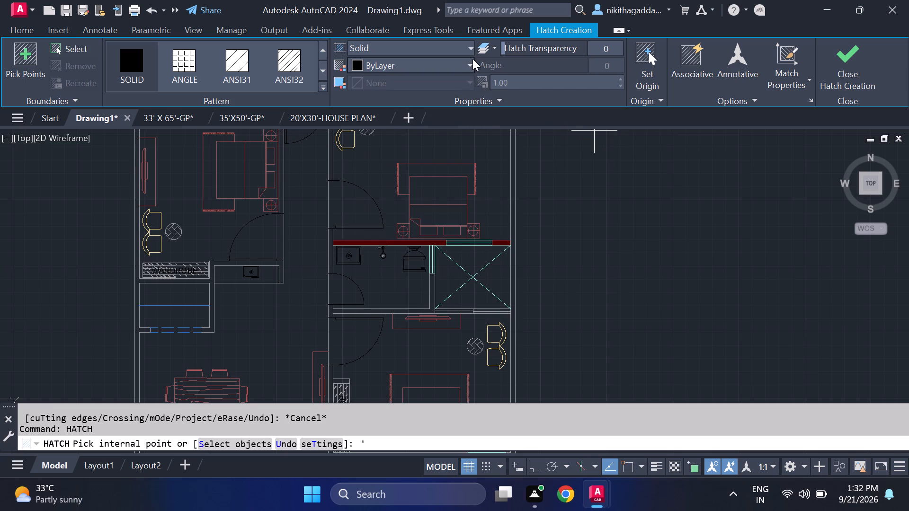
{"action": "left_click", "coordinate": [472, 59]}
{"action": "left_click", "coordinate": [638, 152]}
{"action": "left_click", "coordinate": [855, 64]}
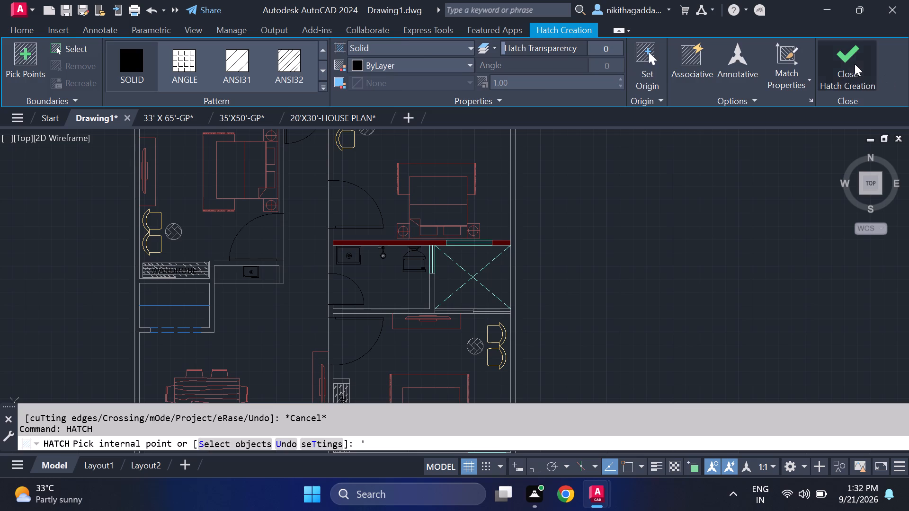
Make layer 0 current and solid-hatch the west wall segment between the northeast bedroom door and the middle bathroom door.
{"action": "left_click", "coordinate": [538, 48]}
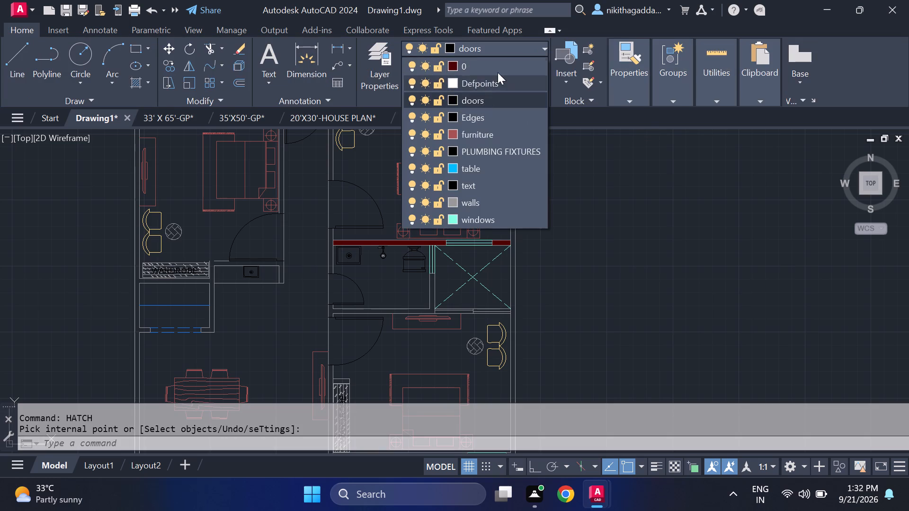
{"action": "left_click", "coordinate": [498, 66]}
{"action": "type", "text": "HATCH"}
{"action": "key", "text": "Return"}
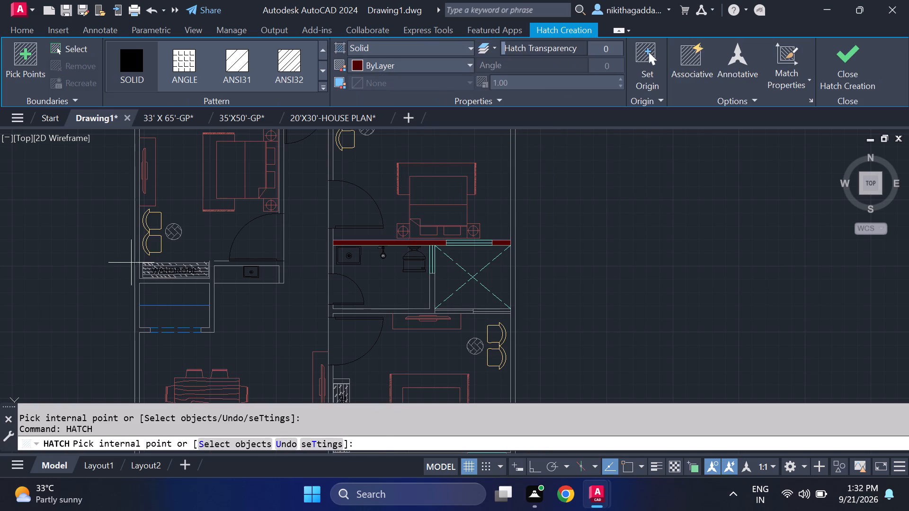
{"action": "left_click", "coordinate": [330, 242]}
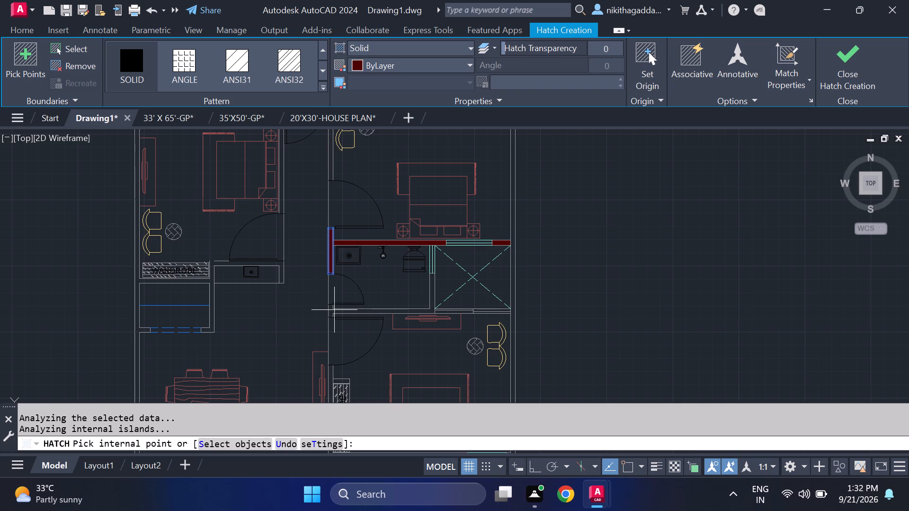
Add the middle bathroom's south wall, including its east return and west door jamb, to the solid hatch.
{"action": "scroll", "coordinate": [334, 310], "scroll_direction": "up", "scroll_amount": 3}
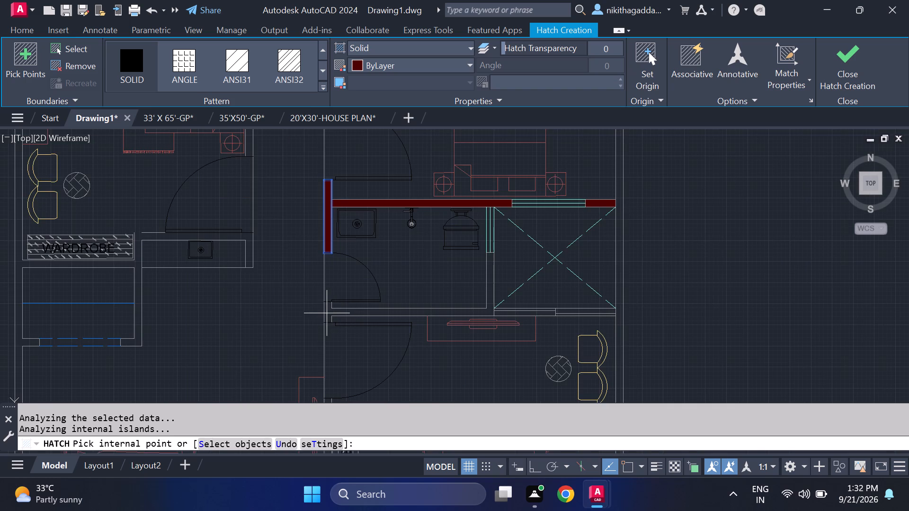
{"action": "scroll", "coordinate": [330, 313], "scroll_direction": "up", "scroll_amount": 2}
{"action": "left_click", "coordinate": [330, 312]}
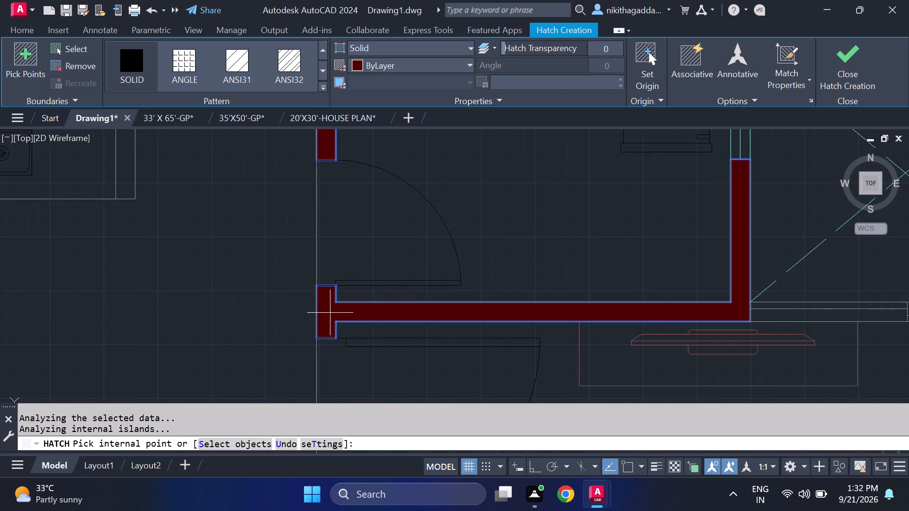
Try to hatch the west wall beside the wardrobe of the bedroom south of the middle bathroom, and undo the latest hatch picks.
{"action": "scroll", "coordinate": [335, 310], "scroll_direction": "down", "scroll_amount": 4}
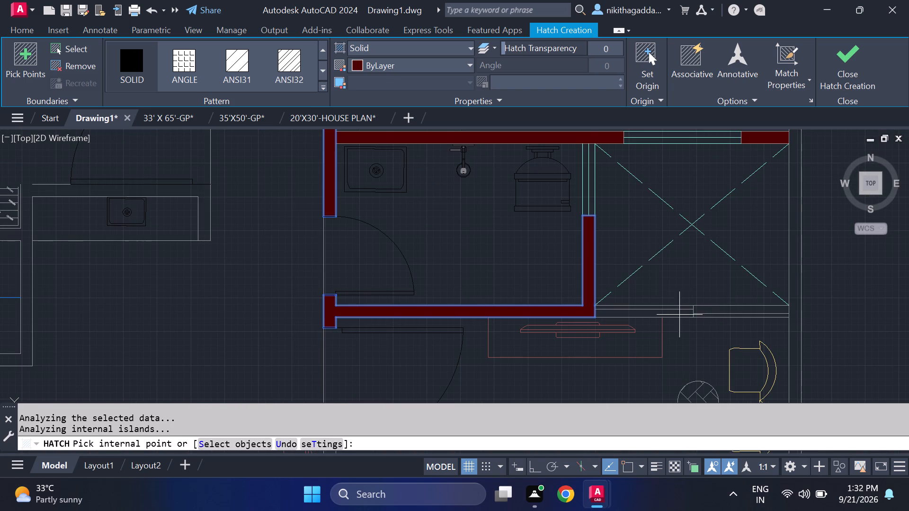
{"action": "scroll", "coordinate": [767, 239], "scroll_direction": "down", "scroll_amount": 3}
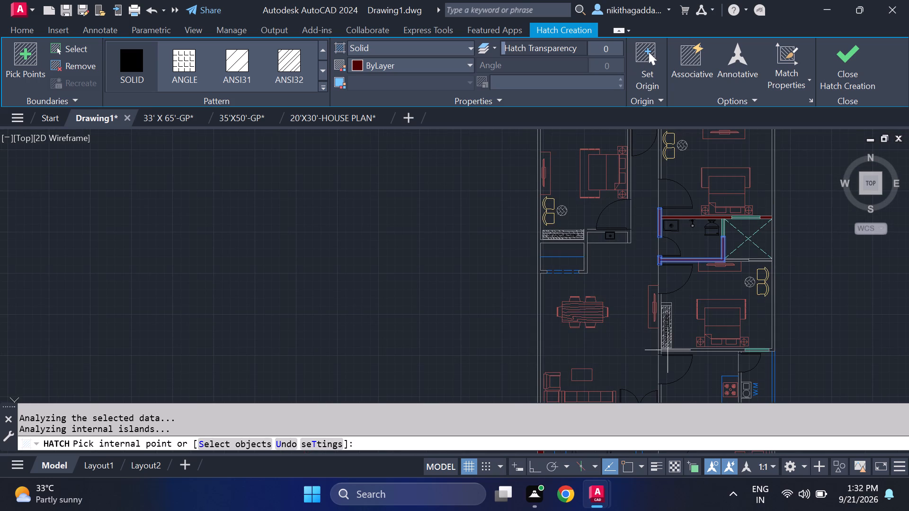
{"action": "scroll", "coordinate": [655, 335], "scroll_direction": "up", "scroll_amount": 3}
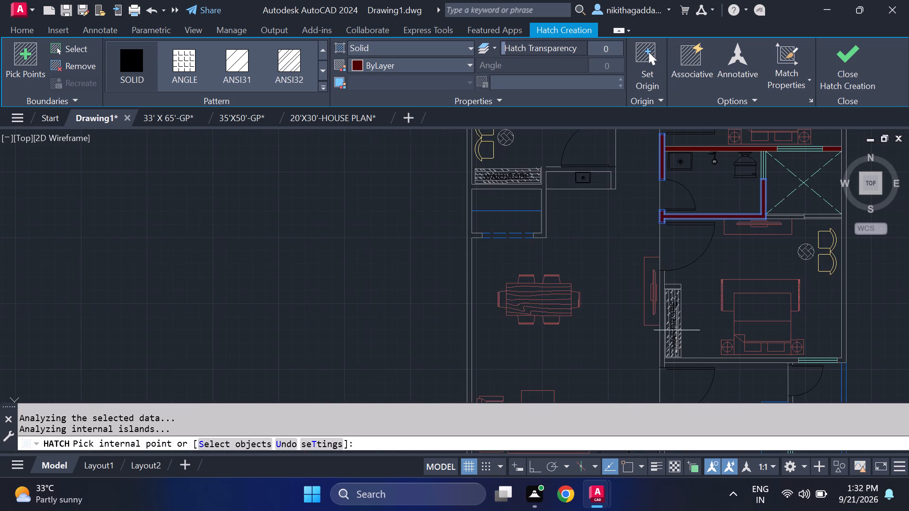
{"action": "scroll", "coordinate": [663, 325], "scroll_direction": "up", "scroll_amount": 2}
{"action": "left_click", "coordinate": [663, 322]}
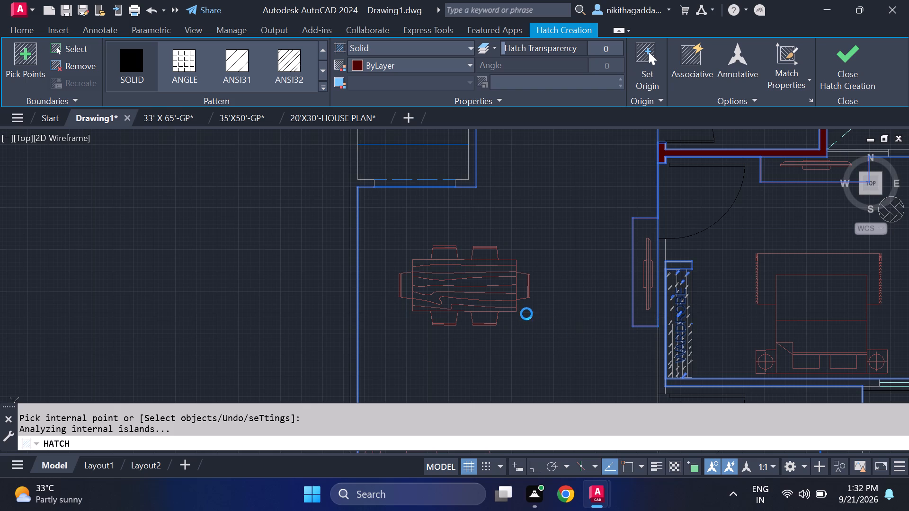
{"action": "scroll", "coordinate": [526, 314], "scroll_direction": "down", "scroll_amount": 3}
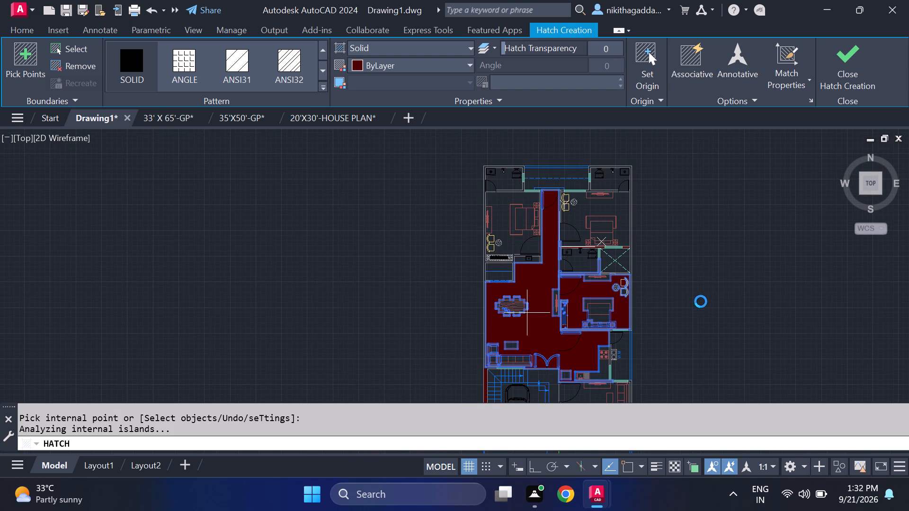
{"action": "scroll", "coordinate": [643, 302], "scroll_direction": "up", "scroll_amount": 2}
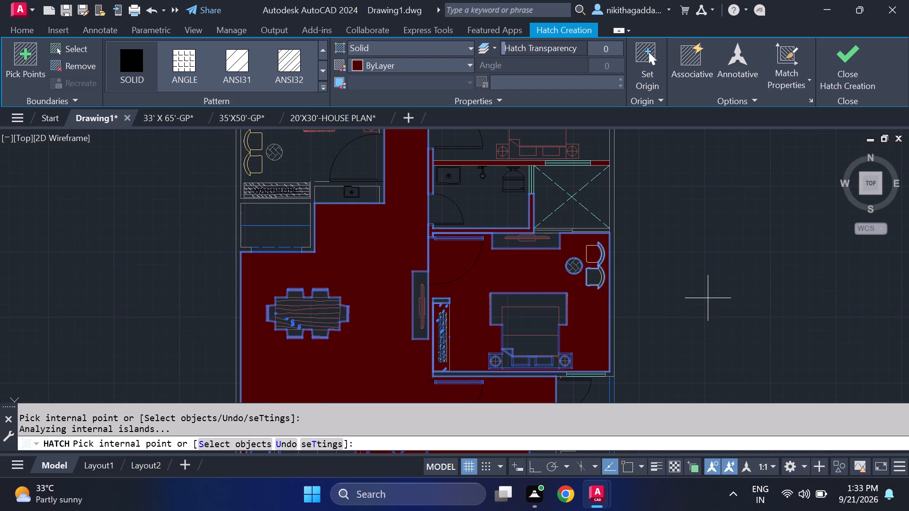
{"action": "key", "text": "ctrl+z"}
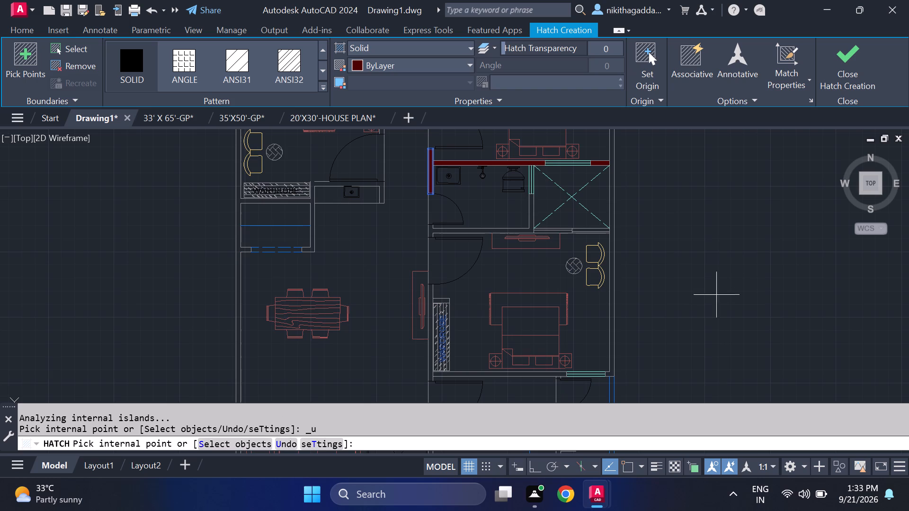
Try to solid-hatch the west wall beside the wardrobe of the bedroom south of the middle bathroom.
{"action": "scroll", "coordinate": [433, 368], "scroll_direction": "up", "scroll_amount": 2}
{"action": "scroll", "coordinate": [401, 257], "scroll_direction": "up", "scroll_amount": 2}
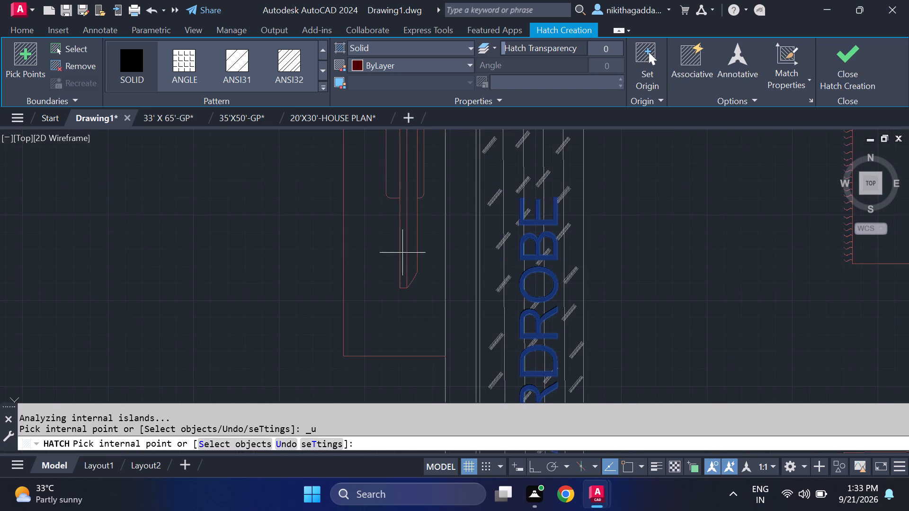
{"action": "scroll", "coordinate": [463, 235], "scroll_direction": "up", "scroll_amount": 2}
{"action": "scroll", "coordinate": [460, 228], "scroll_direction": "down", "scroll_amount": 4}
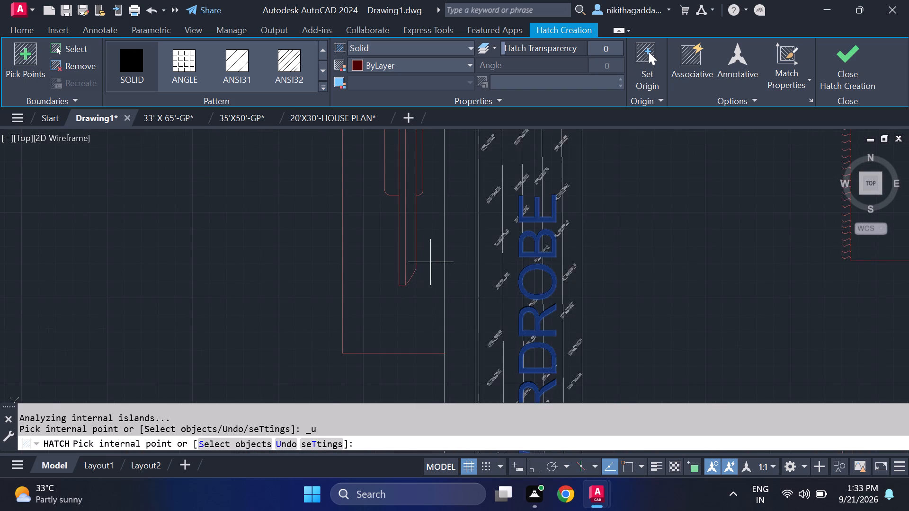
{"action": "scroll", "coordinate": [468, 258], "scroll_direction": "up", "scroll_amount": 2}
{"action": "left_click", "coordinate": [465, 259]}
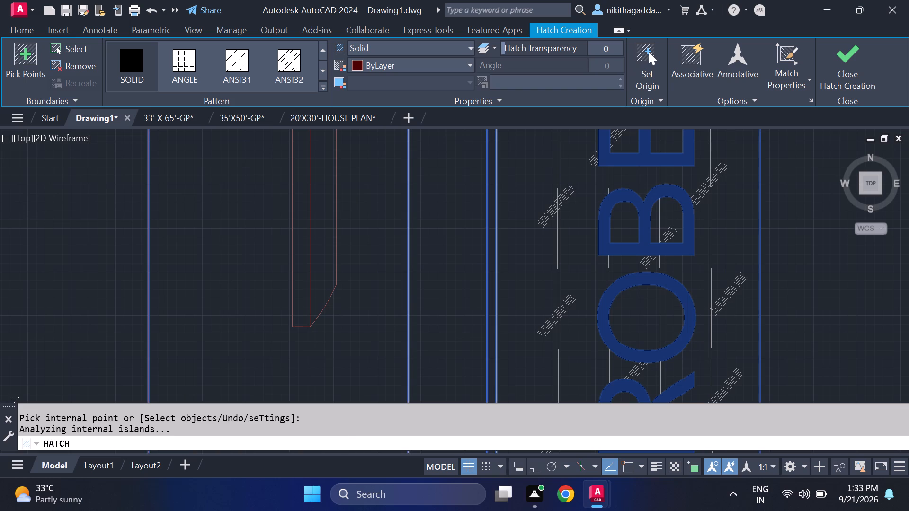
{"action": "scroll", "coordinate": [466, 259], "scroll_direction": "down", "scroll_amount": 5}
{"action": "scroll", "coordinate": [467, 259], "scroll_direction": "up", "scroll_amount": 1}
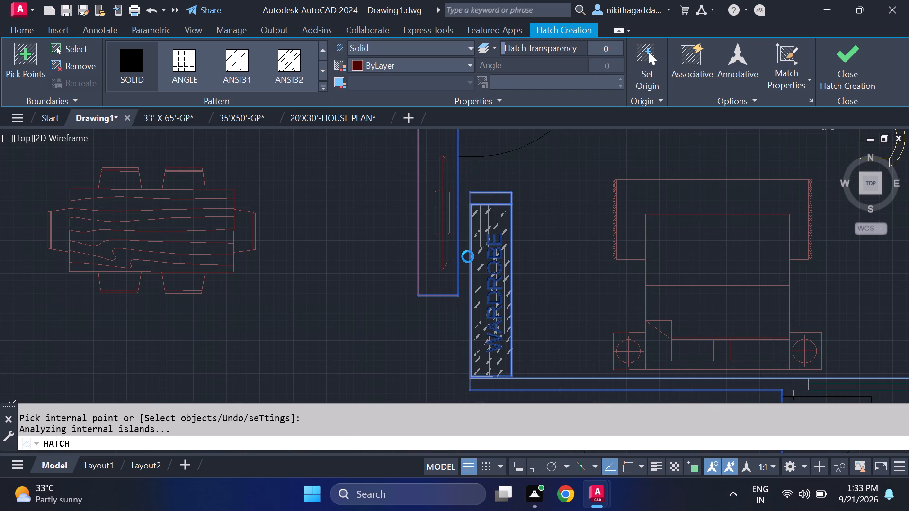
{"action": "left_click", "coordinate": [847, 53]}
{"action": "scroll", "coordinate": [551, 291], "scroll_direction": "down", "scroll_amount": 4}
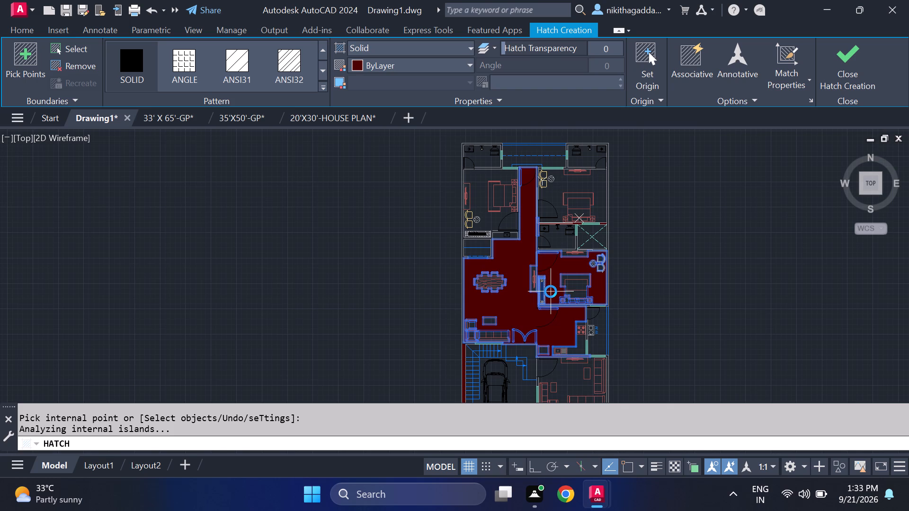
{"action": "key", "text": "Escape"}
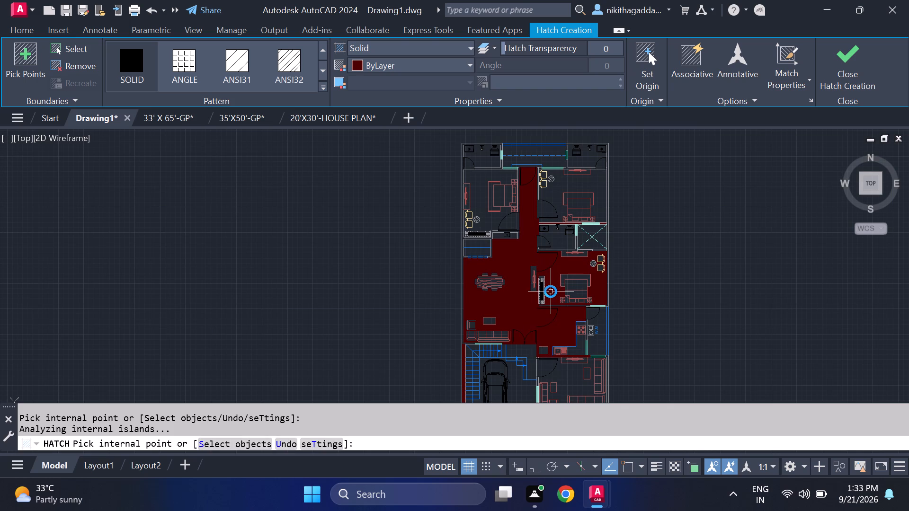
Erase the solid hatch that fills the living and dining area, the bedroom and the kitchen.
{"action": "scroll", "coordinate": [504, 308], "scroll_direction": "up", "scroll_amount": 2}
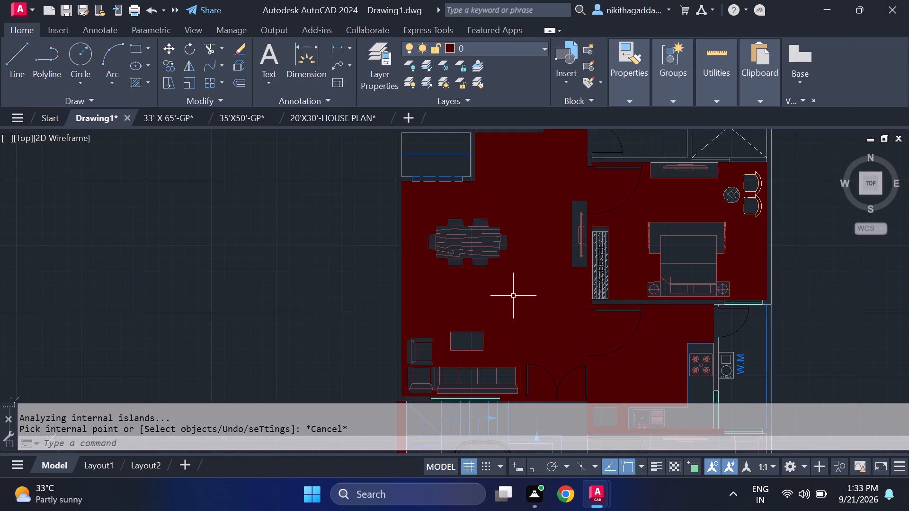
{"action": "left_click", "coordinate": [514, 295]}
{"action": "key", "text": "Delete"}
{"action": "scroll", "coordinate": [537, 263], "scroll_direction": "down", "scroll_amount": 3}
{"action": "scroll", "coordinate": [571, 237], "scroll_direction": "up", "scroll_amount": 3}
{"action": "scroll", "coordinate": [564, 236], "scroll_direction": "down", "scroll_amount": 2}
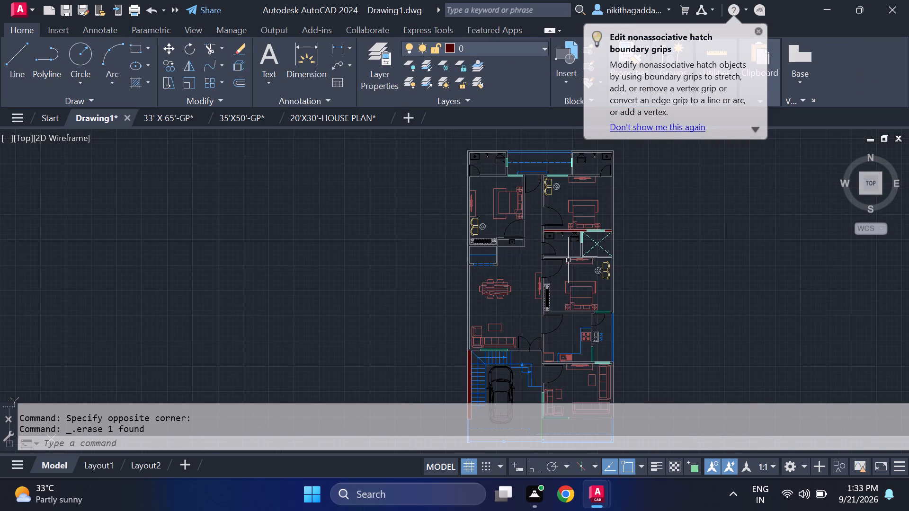
Start a new solid hatch and fill the wall between the wardrobe bedroom and the kitchen, up to the window.
{"action": "middle_click_drag", "start_coordinate": [619, 250], "coordinate": [550, 214]}
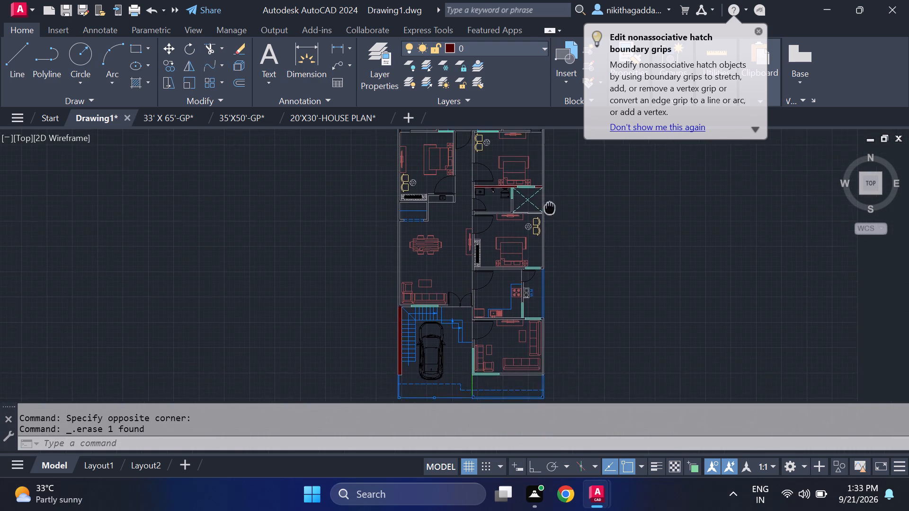
{"action": "middle_click_drag", "start_coordinate": [550, 214], "coordinate": [544, 241]}
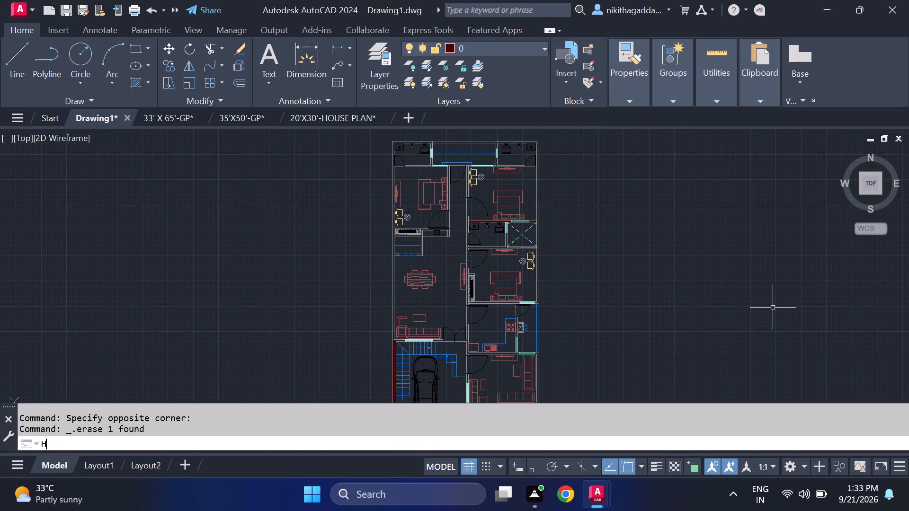
{"action": "type", "text": "atch"}
{"action": "key", "text": "Return"}
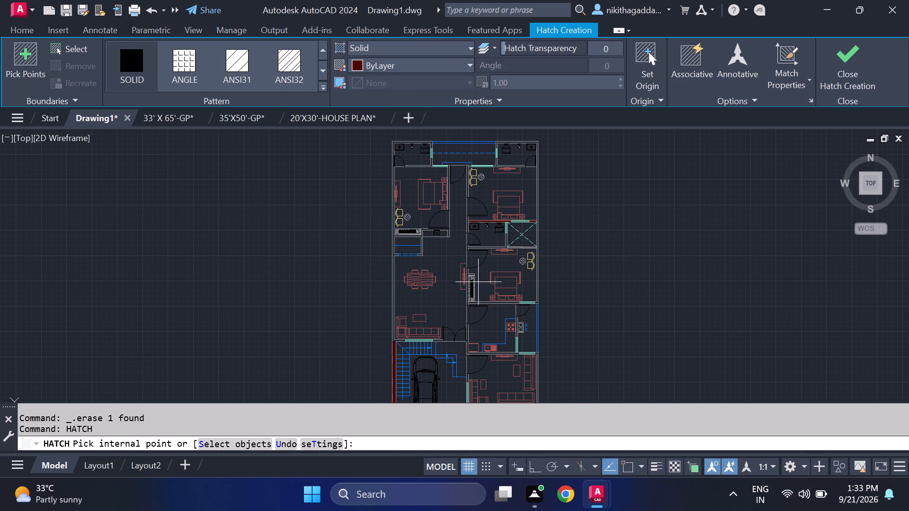
{"action": "scroll", "coordinate": [463, 333], "scroll_direction": "up", "scroll_amount": 2}
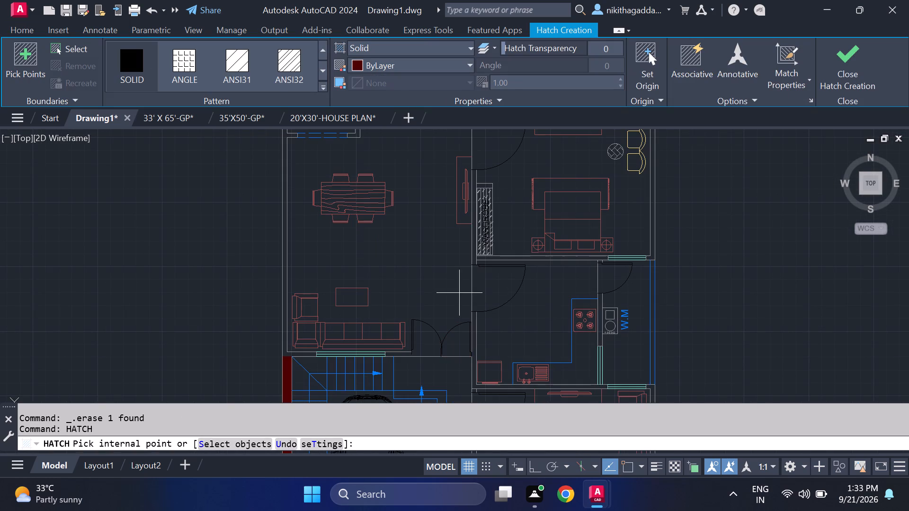
{"action": "scroll", "coordinate": [474, 277], "scroll_direction": "up", "scroll_amount": 2}
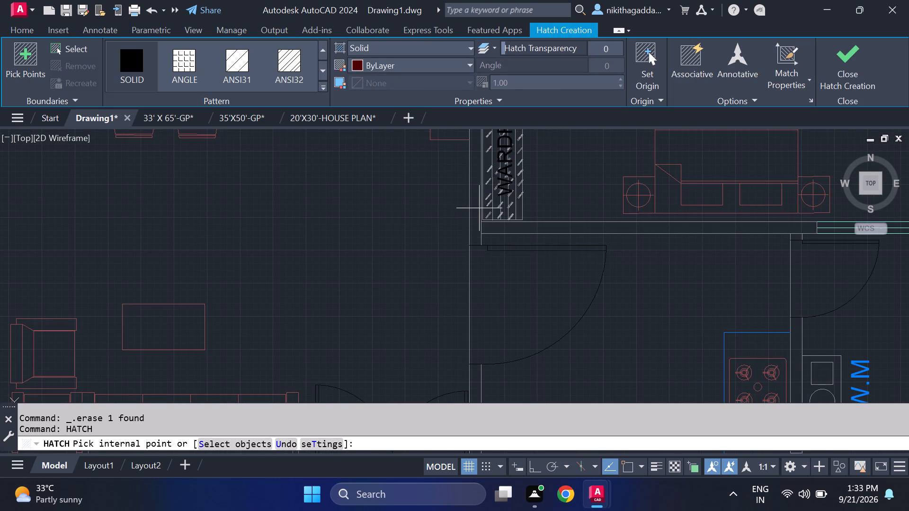
{"action": "middle_click_drag", "start_coordinate": [478, 206], "coordinate": [474, 271]}
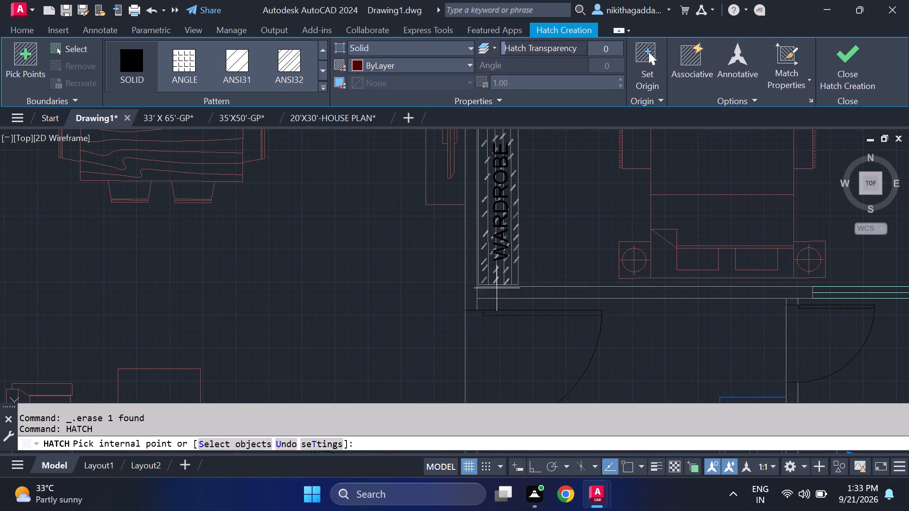
{"action": "left_click", "coordinate": [504, 292]}
{"action": "scroll", "coordinate": [718, 307], "scroll_direction": "down", "scroll_amount": 3}
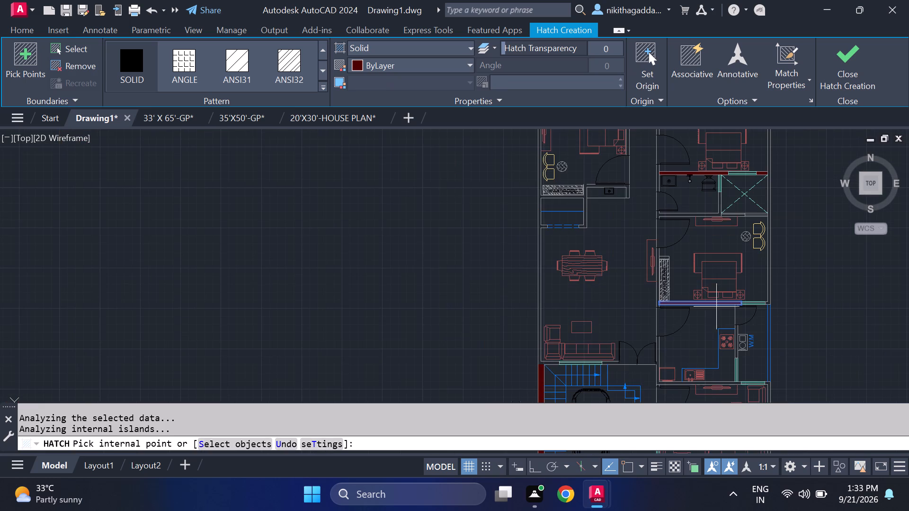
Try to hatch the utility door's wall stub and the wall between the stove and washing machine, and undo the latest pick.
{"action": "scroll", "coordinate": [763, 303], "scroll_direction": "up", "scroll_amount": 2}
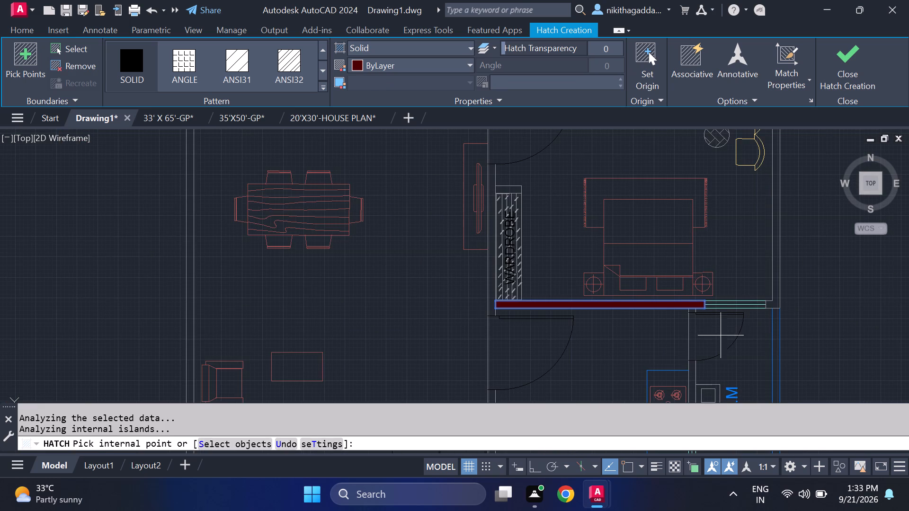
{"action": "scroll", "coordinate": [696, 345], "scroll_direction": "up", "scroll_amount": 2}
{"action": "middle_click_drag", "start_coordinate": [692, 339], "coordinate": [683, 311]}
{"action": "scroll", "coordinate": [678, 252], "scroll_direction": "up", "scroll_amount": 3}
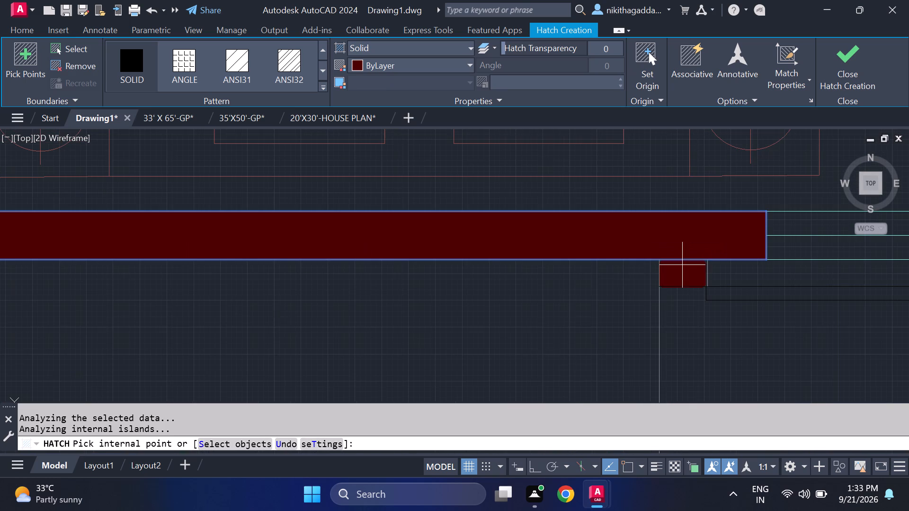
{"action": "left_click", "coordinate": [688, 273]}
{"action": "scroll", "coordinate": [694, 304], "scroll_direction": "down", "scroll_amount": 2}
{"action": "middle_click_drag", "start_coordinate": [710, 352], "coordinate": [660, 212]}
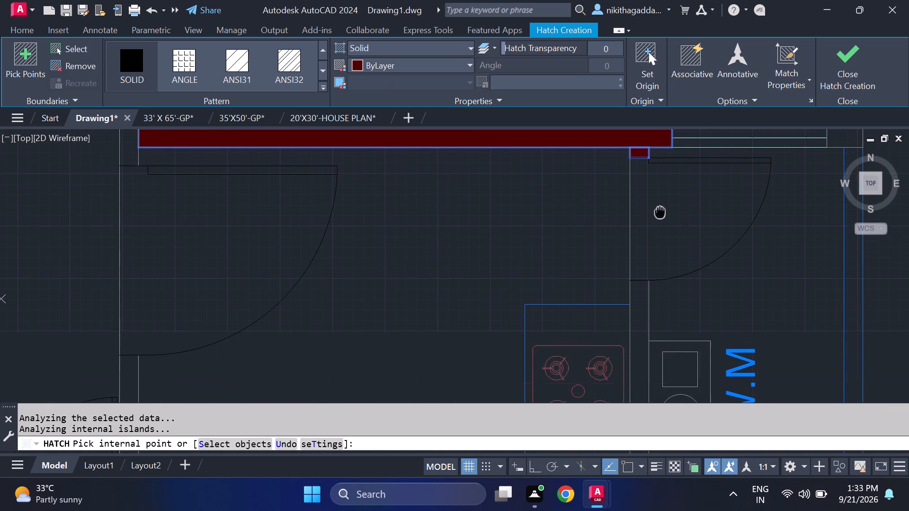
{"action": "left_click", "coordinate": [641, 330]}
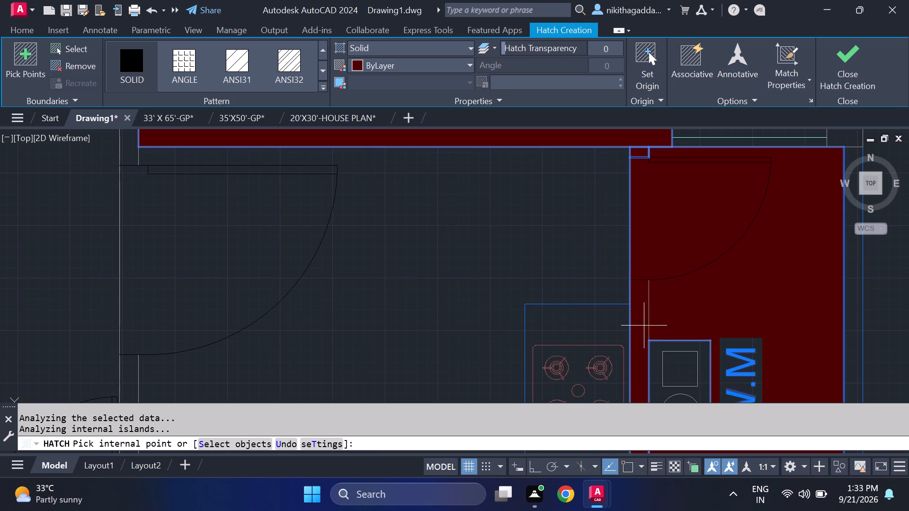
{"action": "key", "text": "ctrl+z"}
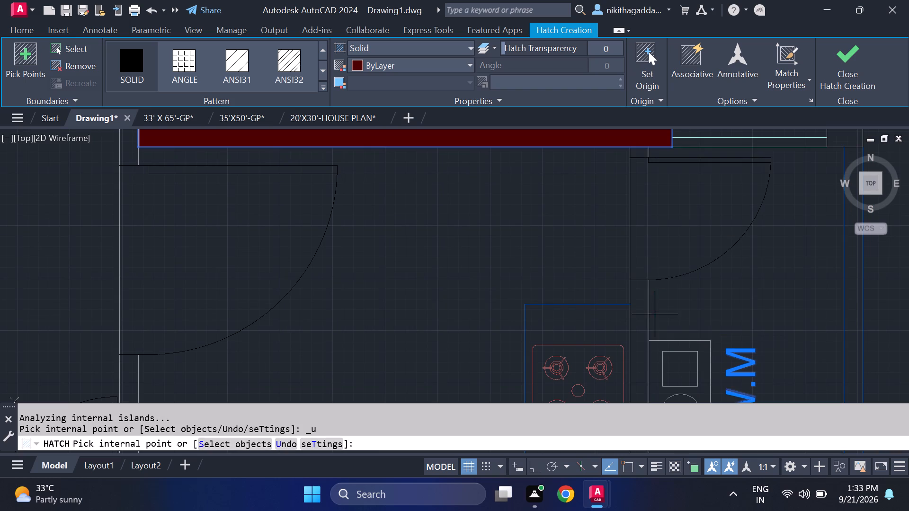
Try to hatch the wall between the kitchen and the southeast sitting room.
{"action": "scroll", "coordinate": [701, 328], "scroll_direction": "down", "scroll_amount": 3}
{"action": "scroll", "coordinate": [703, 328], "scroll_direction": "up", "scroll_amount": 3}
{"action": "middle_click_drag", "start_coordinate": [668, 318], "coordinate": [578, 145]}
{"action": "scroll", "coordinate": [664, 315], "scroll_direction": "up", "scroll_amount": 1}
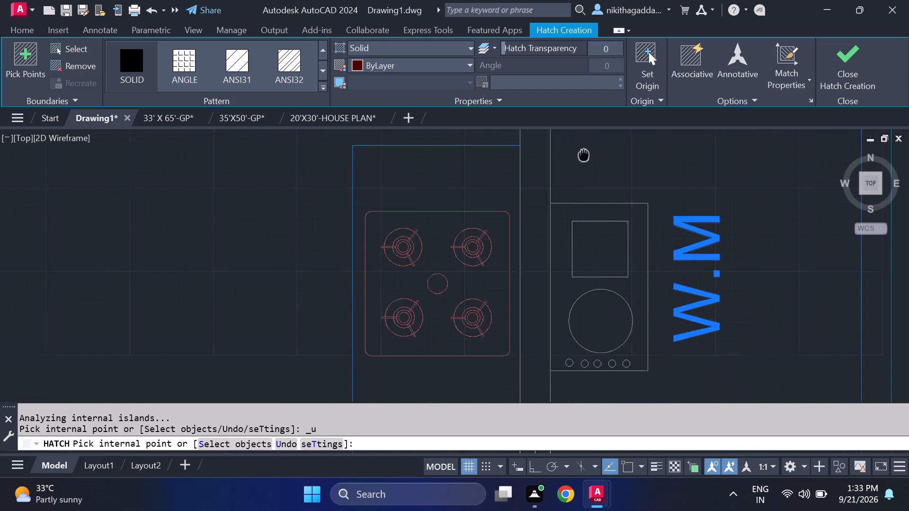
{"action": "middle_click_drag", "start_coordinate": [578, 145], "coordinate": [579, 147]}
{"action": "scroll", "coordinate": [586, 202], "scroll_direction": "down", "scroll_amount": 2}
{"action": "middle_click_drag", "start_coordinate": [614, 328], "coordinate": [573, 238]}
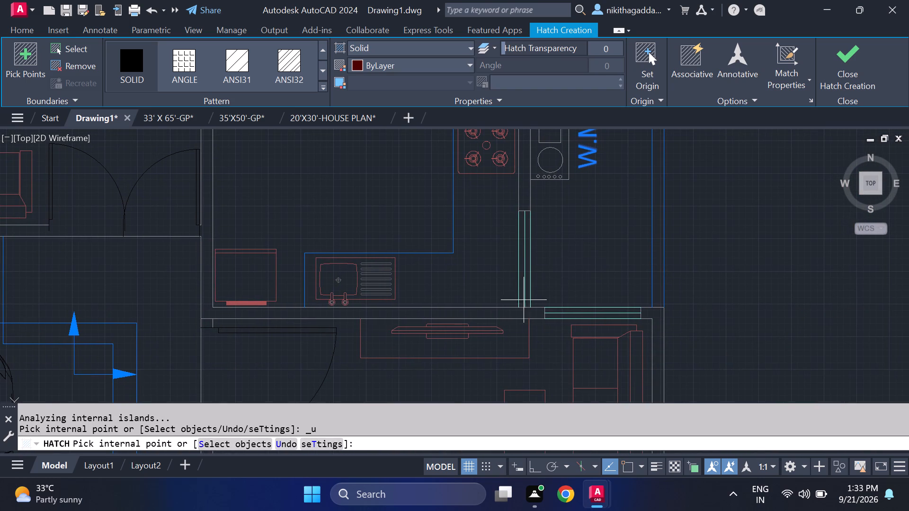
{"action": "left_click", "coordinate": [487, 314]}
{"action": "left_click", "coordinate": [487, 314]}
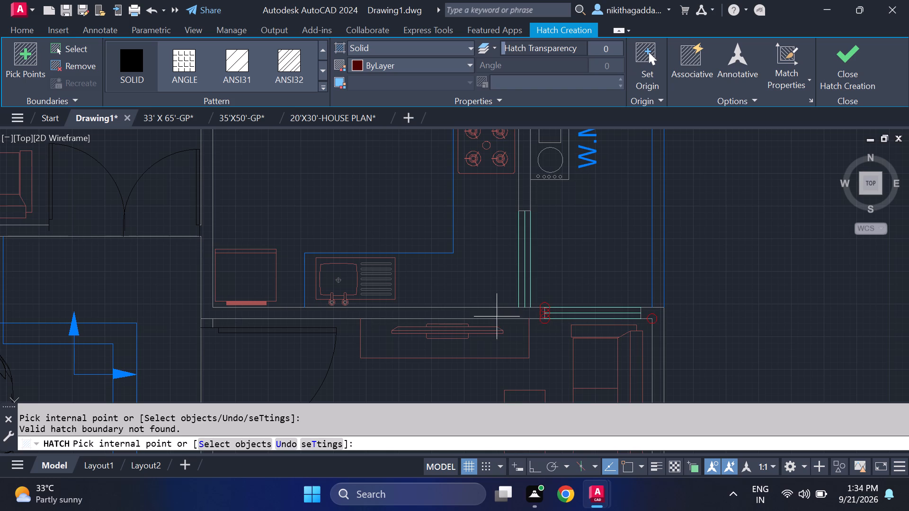
Add the southeast sitting room's east wall, with its northeast corner return, and the south wall east of the window to the hatch.
{"action": "scroll", "coordinate": [654, 336], "scroll_direction": "up", "scroll_amount": 2}
{"action": "left_click", "coordinate": [661, 324]}
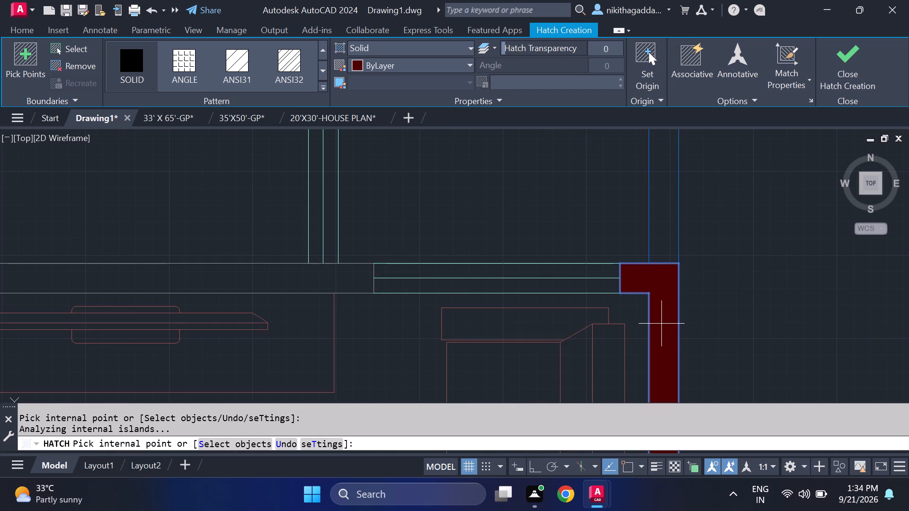
{"action": "scroll", "coordinate": [661, 323], "scroll_direction": "down", "scroll_amount": 3}
{"action": "middle_click_drag", "start_coordinate": [574, 330], "coordinate": [570, 183]}
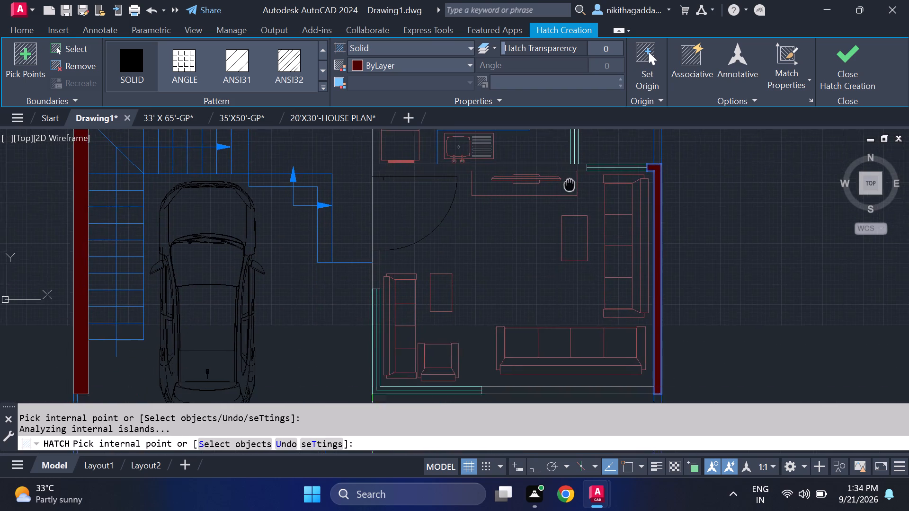
{"action": "middle_click_drag", "start_coordinate": [570, 183], "coordinate": [579, 152]}
{"action": "left_click", "coordinate": [601, 359]}
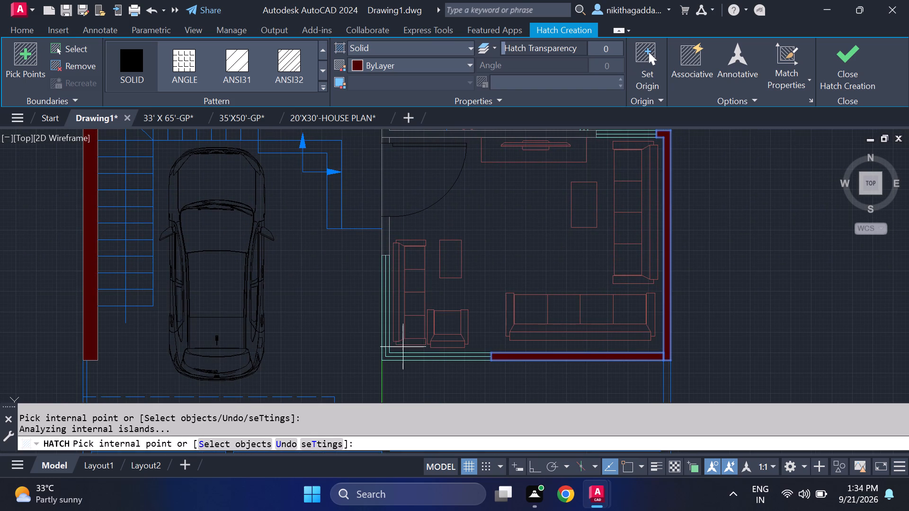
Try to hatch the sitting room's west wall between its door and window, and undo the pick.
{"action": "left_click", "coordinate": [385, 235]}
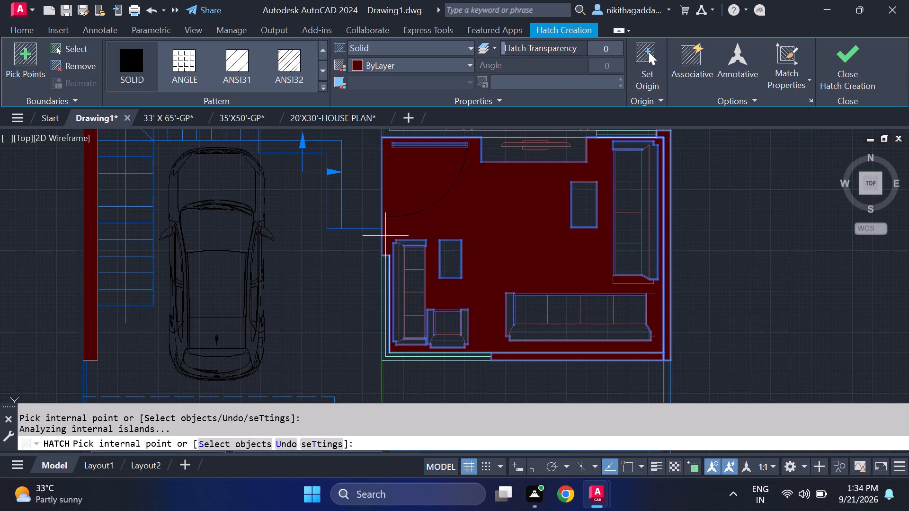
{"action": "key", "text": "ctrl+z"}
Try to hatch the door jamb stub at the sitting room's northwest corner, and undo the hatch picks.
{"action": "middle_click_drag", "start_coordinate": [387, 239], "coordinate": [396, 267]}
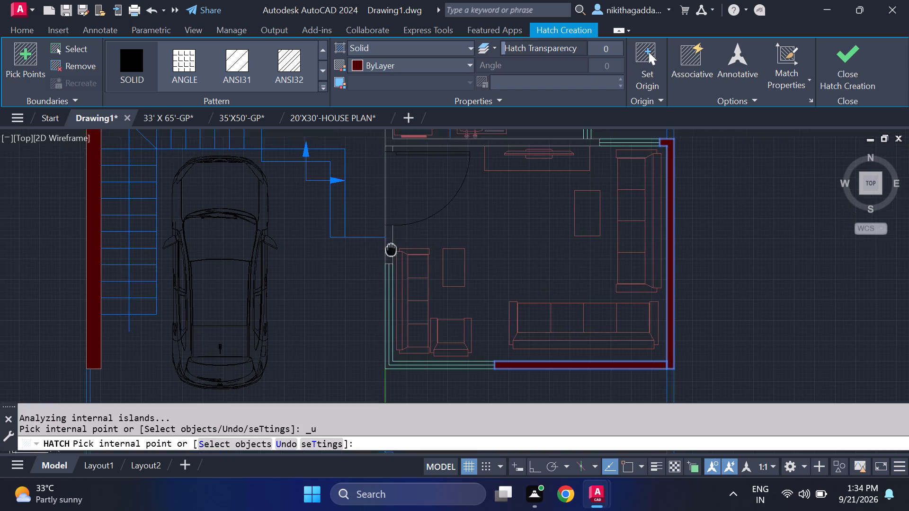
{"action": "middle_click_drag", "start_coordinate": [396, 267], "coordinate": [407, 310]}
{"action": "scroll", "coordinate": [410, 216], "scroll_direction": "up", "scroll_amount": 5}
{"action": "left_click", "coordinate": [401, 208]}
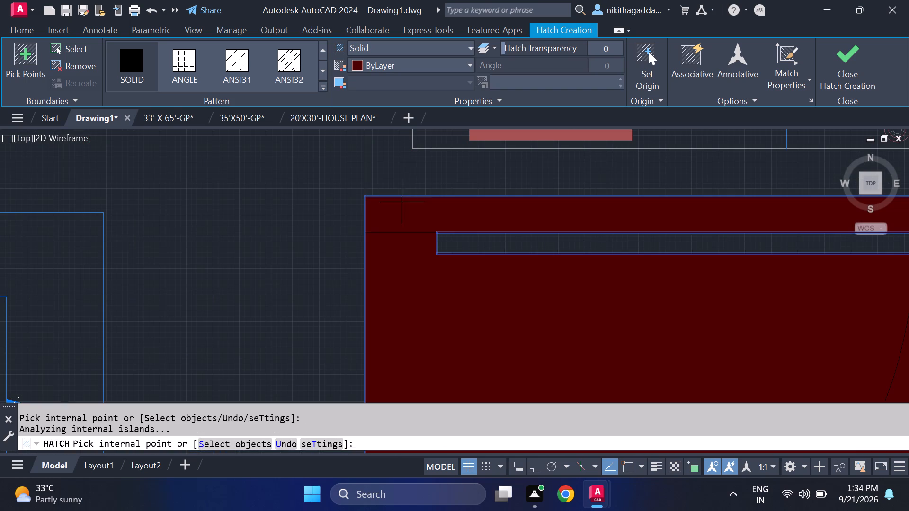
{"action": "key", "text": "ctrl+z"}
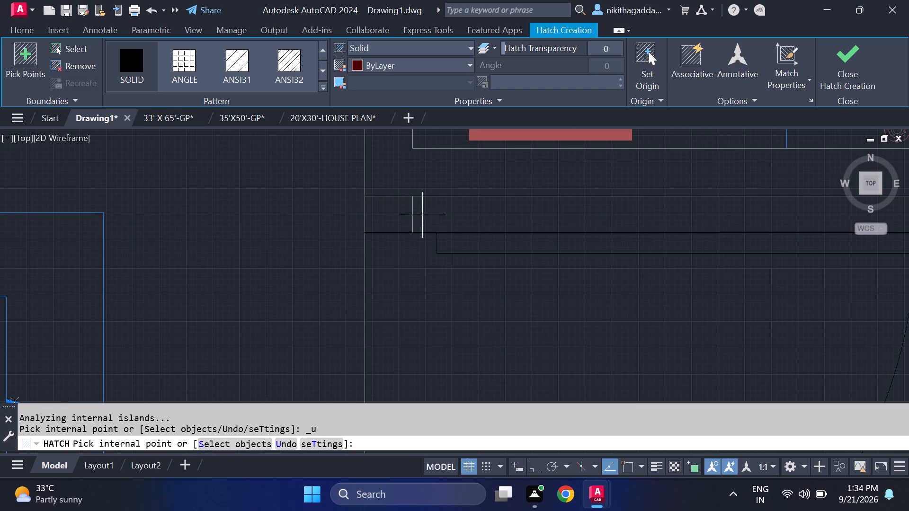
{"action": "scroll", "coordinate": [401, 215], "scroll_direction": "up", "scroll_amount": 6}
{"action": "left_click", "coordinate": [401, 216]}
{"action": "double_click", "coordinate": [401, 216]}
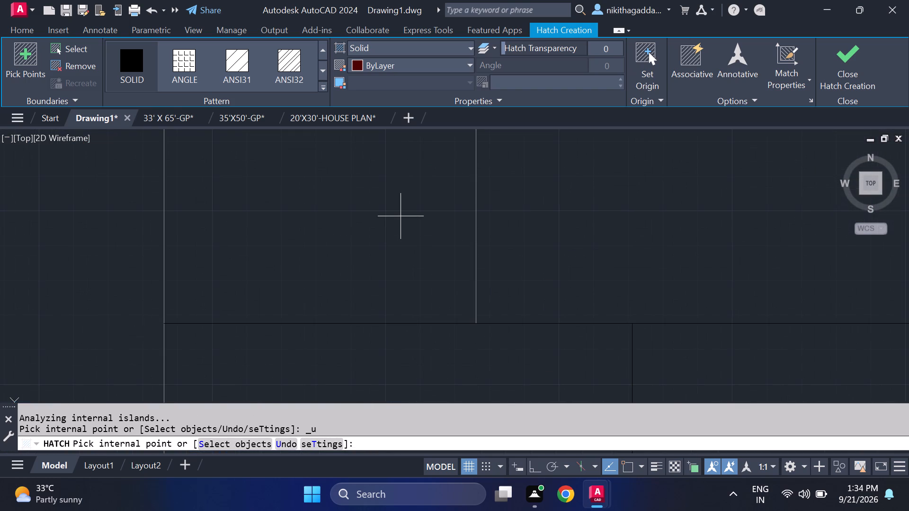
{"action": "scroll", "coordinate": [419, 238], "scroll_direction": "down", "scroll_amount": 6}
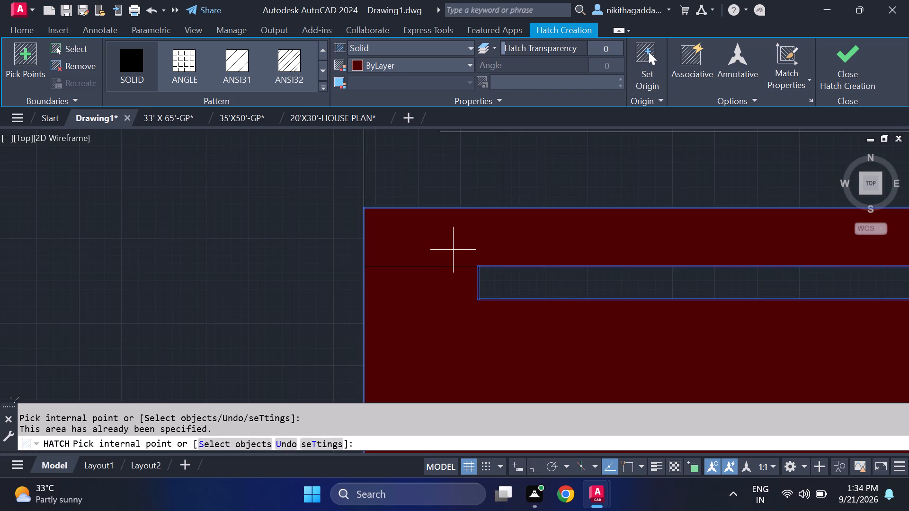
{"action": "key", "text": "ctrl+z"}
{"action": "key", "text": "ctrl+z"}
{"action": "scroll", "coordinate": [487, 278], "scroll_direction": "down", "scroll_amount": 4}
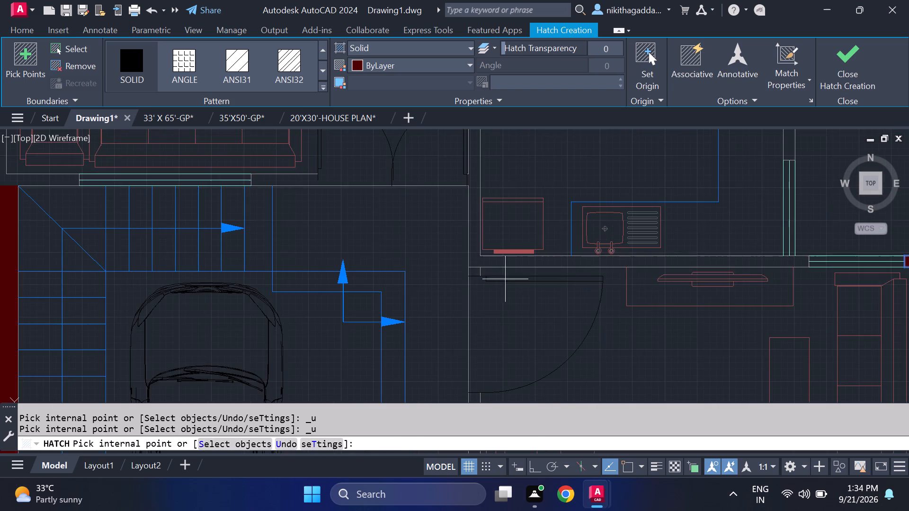
Finish the current hatch, keeping the picked wall areas filled.
{"action": "scroll", "coordinate": [626, 311], "scroll_direction": "down", "scroll_amount": 3}
{"action": "left_click", "coordinate": [878, 61]}
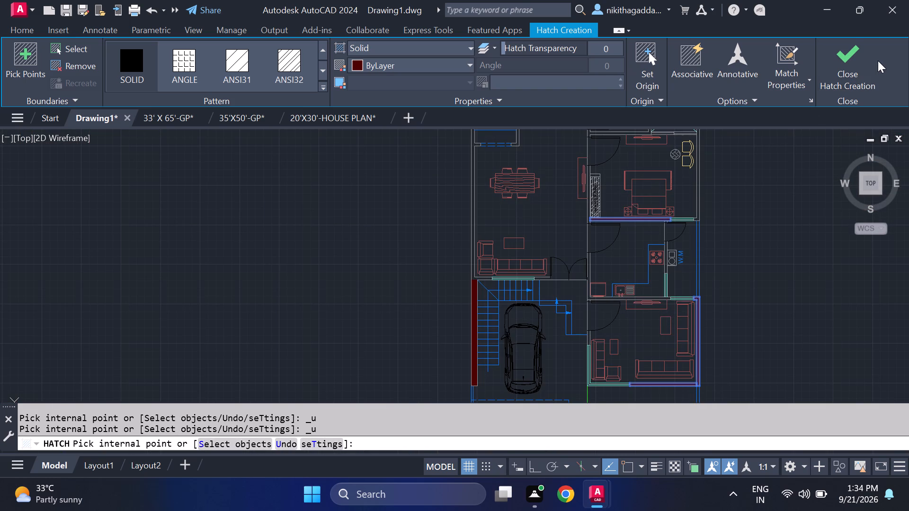
{"action": "left_click", "coordinate": [847, 63]}
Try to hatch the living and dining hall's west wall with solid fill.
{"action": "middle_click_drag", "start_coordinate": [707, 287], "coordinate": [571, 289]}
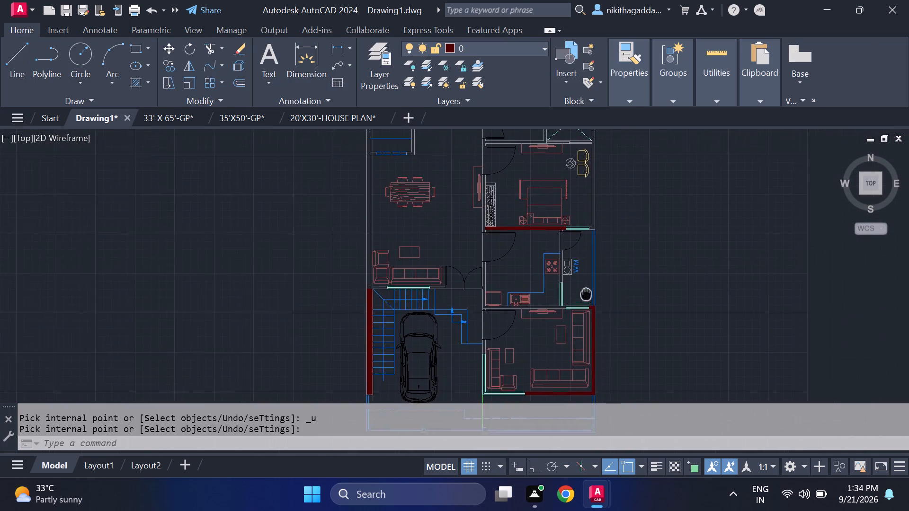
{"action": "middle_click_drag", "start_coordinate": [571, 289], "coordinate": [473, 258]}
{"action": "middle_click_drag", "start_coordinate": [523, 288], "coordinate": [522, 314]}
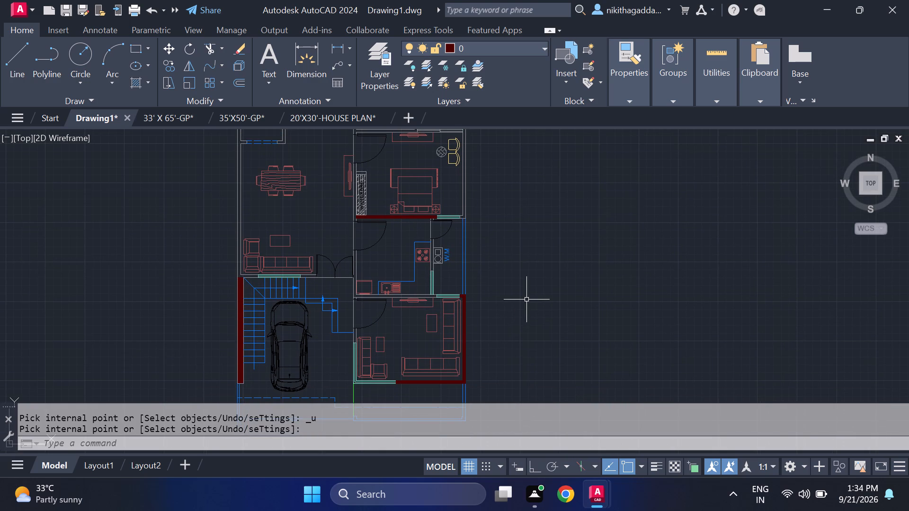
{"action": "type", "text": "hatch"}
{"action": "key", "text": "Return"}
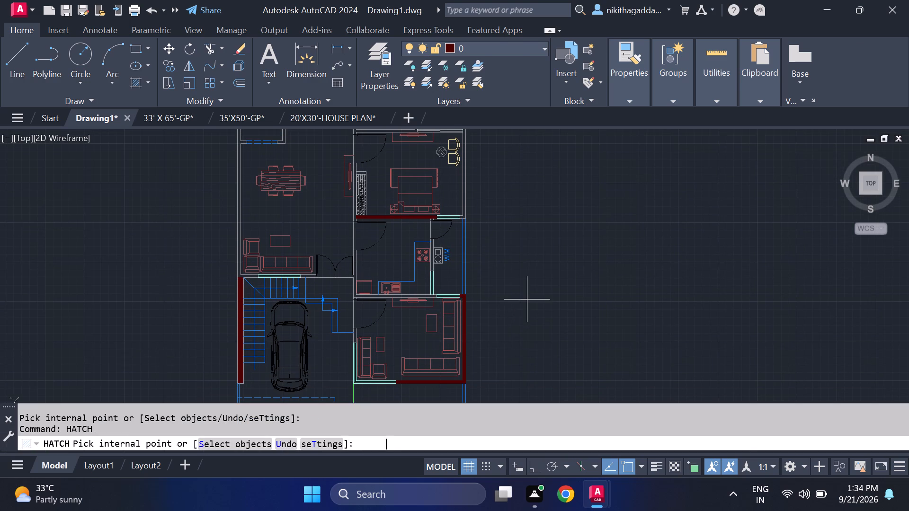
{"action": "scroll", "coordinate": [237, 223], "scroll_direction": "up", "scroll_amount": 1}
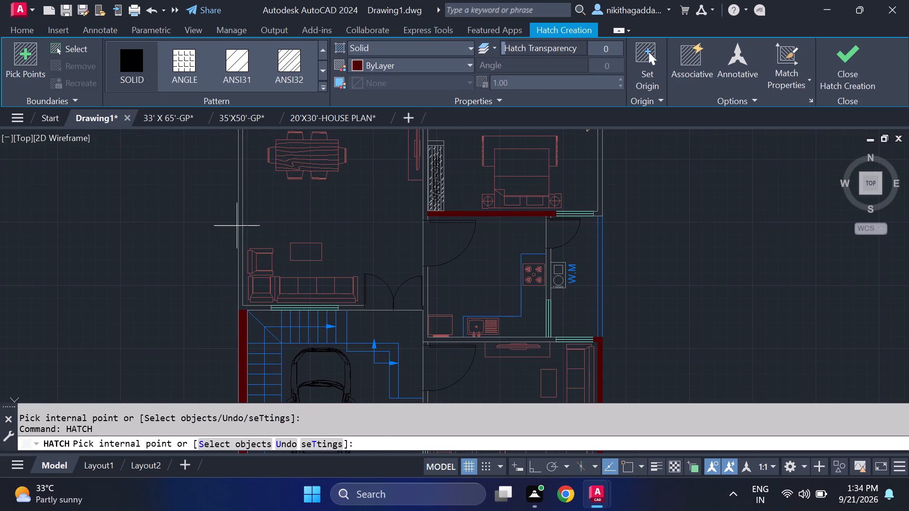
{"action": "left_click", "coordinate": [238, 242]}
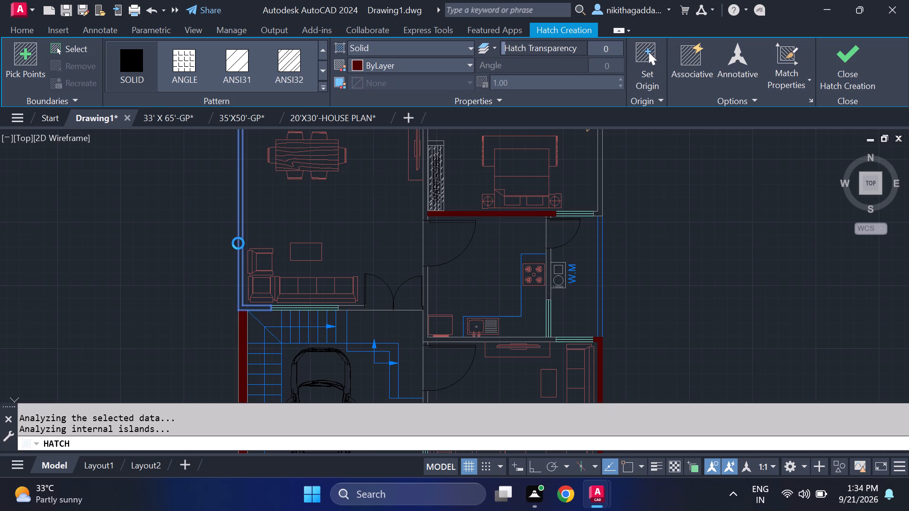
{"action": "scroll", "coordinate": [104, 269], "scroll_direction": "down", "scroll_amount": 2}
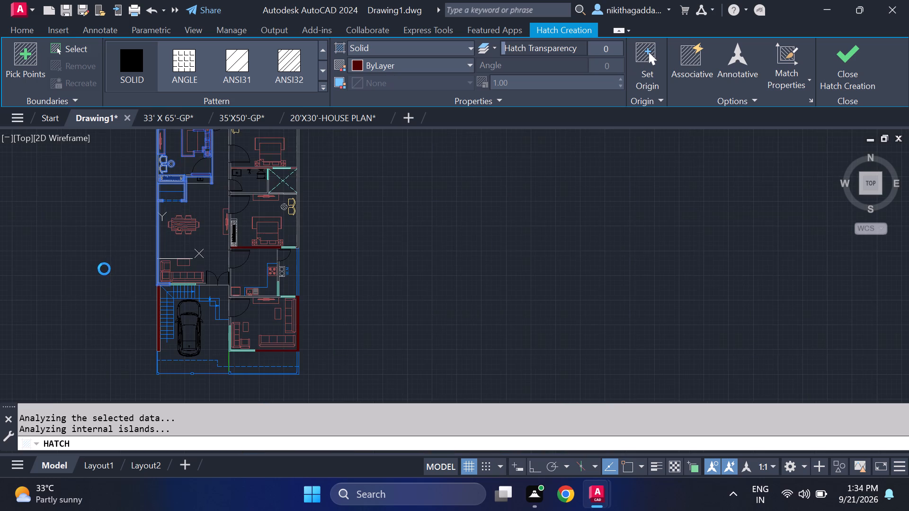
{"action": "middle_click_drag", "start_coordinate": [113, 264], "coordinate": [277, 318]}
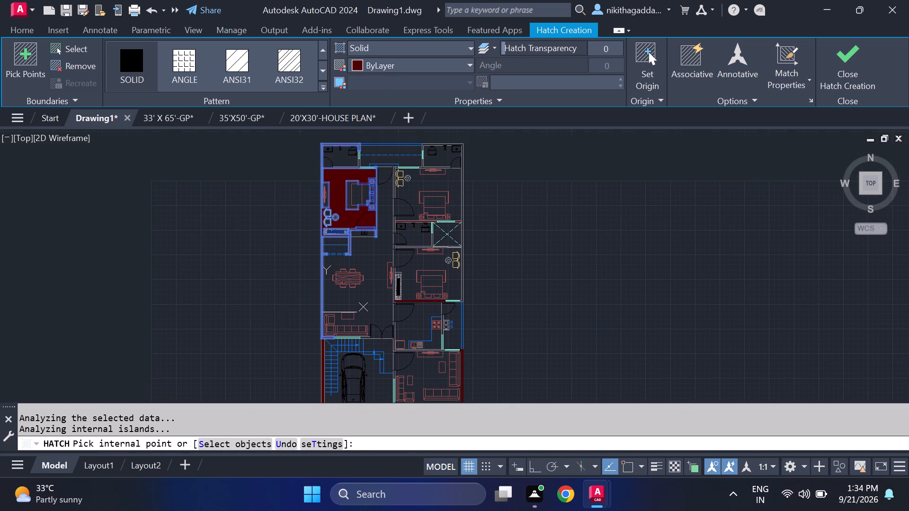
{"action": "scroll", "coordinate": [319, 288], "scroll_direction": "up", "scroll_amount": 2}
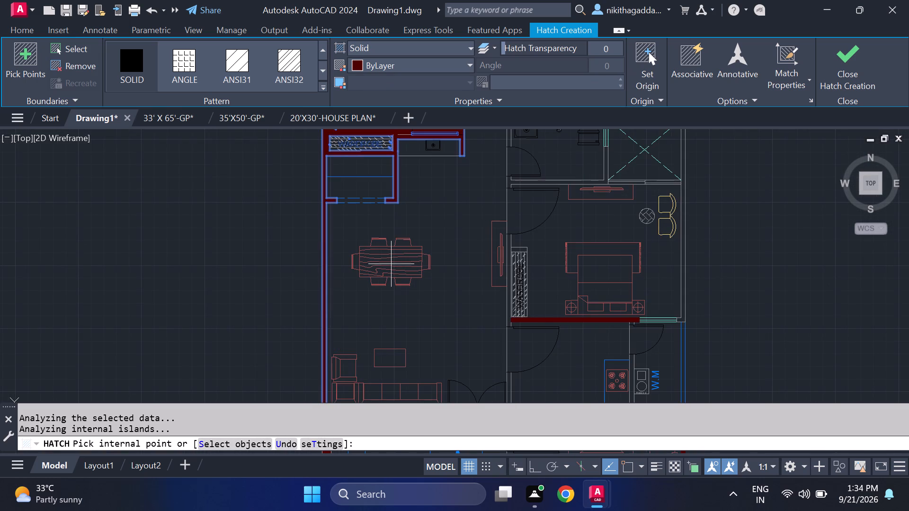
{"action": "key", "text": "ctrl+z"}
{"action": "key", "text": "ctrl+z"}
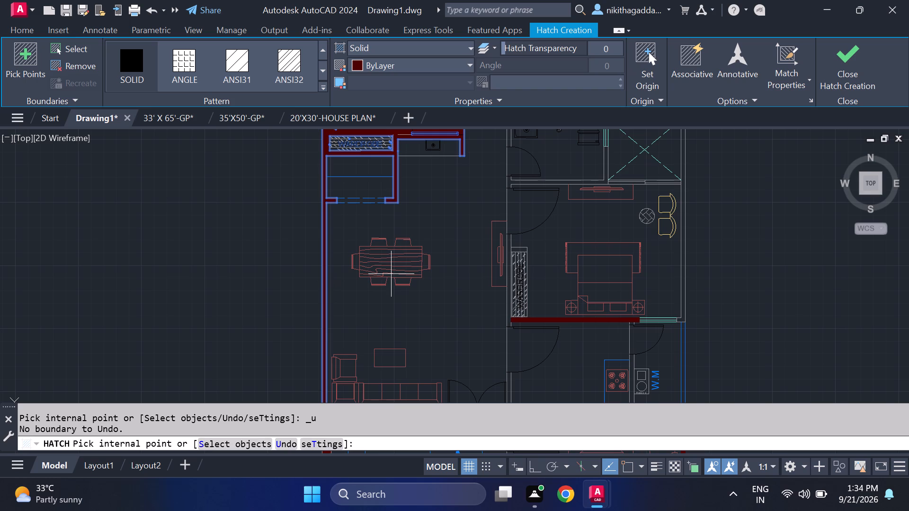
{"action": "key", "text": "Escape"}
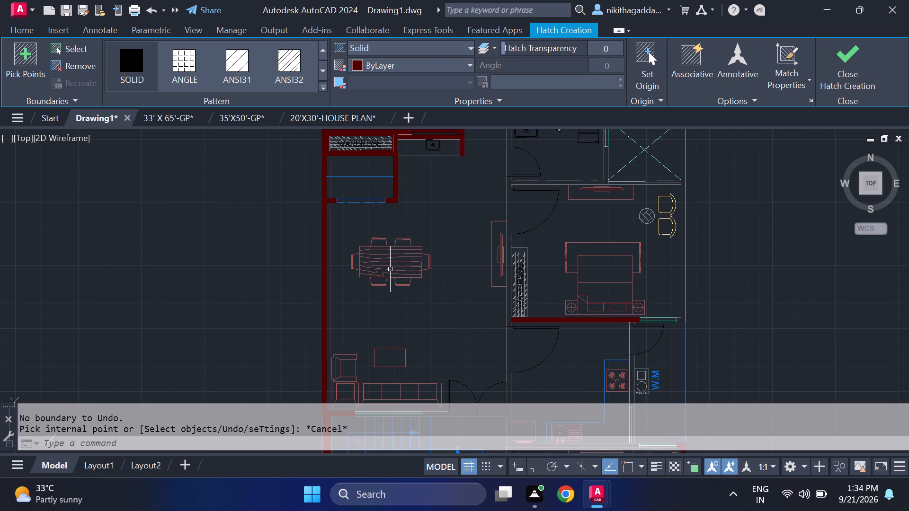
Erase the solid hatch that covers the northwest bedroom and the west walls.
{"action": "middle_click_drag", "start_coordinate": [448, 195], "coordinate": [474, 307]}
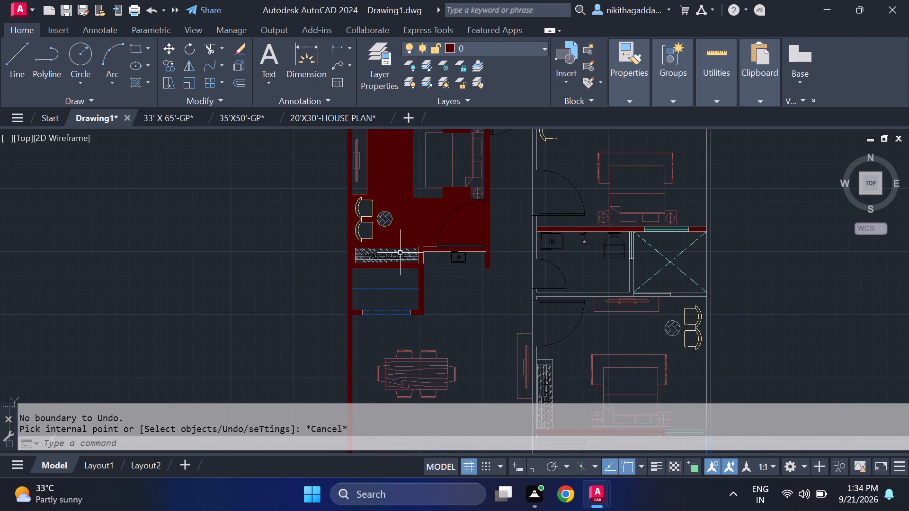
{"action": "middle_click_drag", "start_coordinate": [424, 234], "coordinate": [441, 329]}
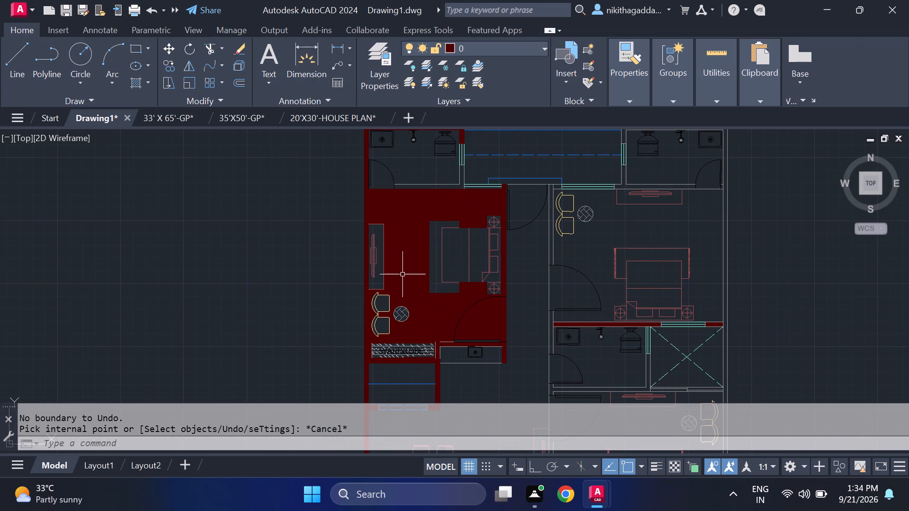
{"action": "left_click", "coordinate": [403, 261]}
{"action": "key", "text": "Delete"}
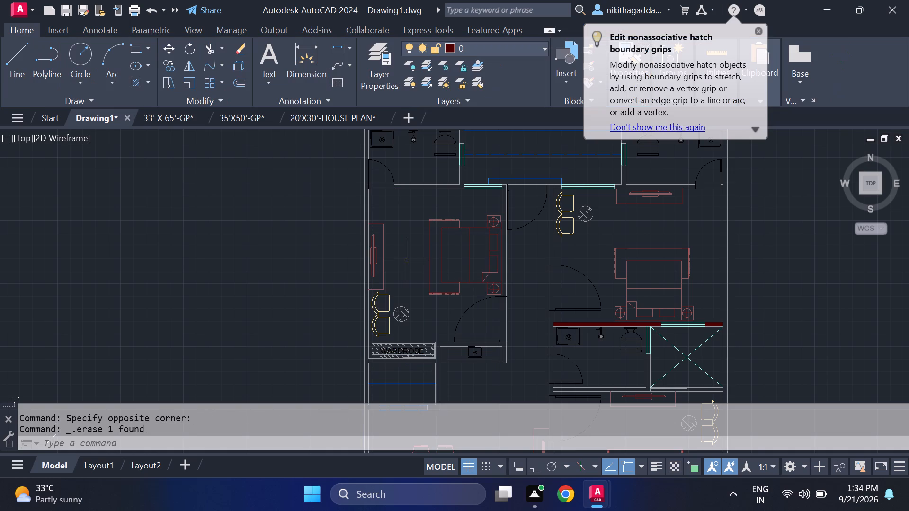
Hatch the northwest bedroom's east wall, north of its door, with solid fill.
{"action": "type", "text": "hatch"}
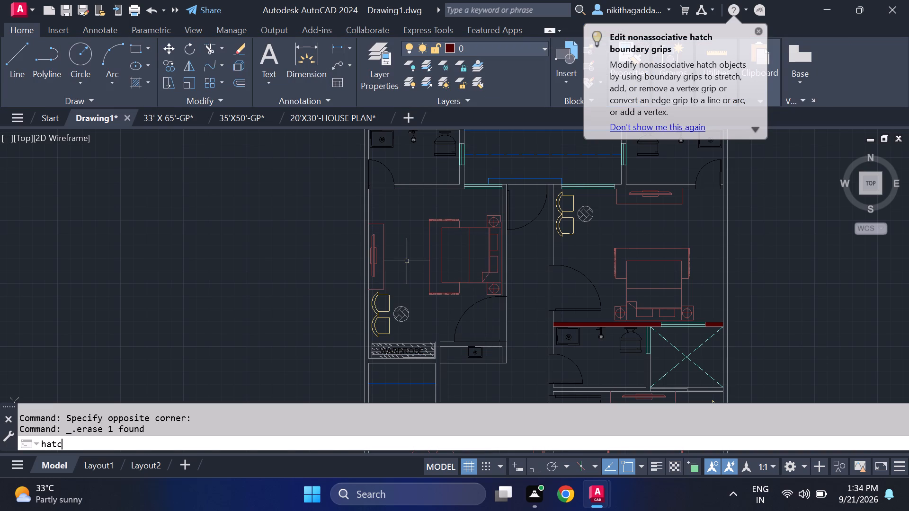
{"action": "key", "text": "Return"}
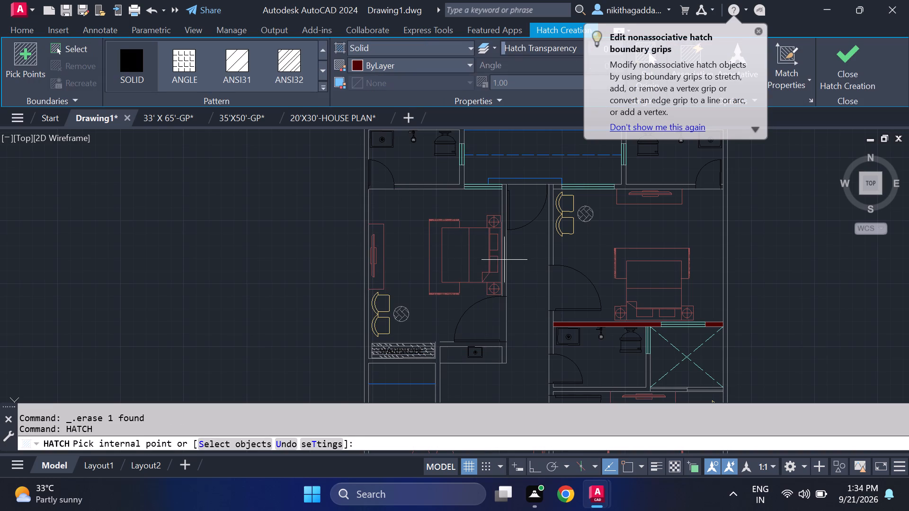
{"action": "left_click", "coordinate": [504, 259]}
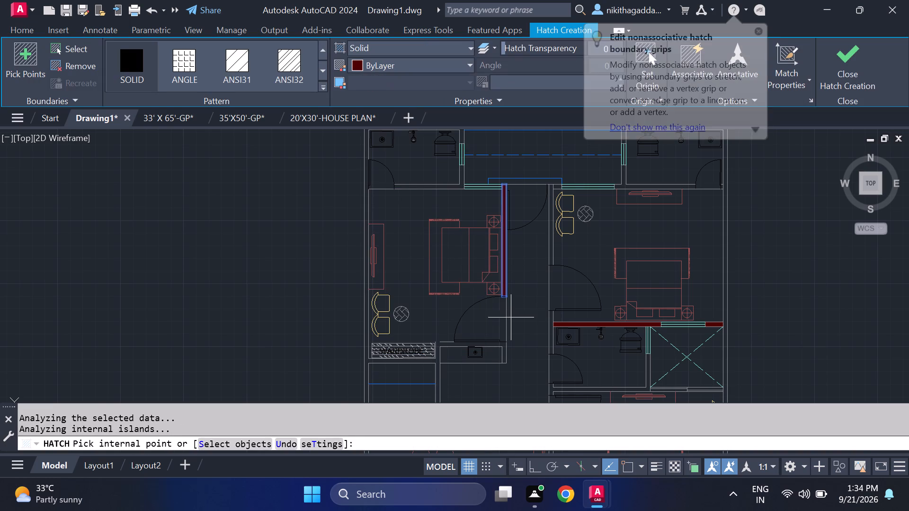
{"action": "scroll", "coordinate": [452, 343], "scroll_direction": "up", "scroll_amount": 4}
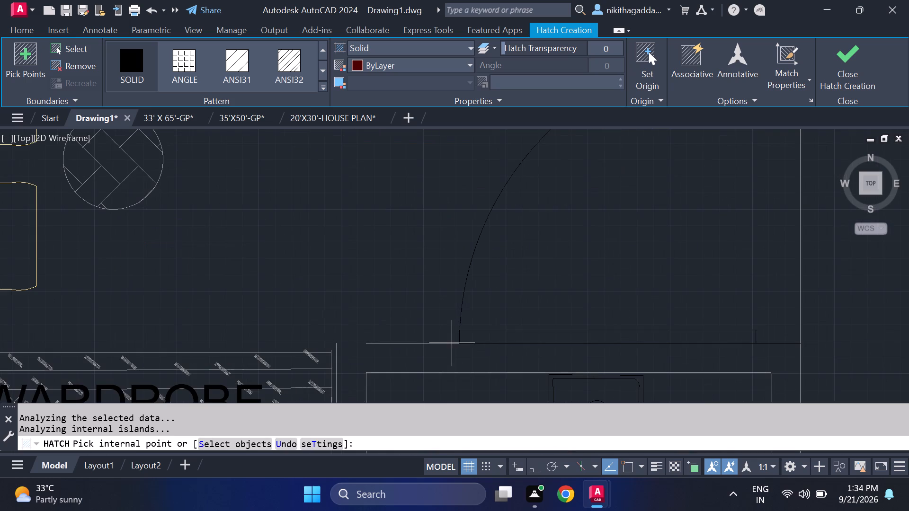
{"action": "scroll", "coordinate": [627, 344], "scroll_direction": "down", "scroll_amount": 3}
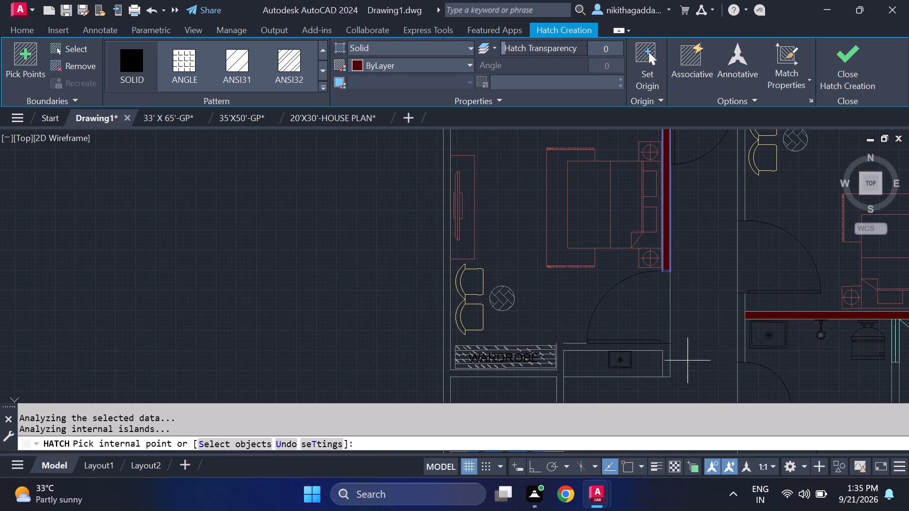
{"action": "key", "text": "Escape"}
Examine the wall lines around the wardrobe, the northwest bedroom's door and the wash basin counter.
{"action": "scroll", "coordinate": [550, 363], "scroll_direction": "up", "scroll_amount": 3}
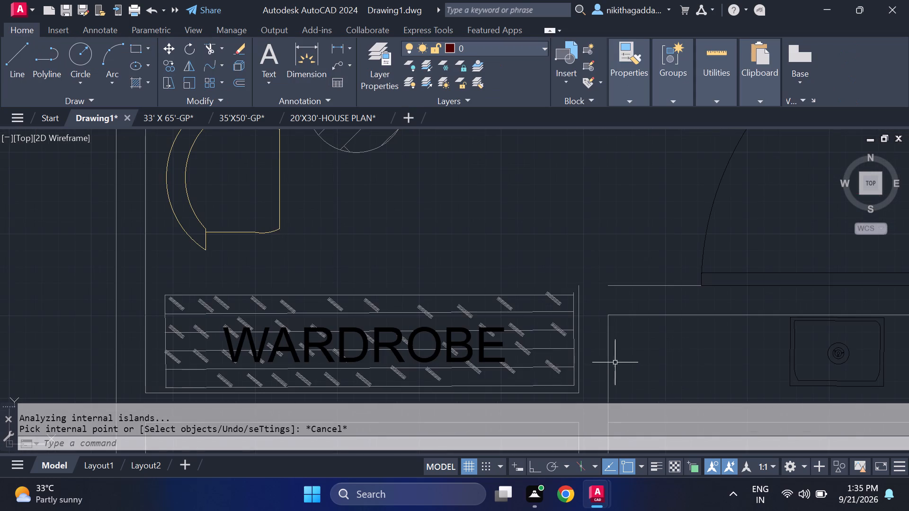
{"action": "middle_click_drag", "start_coordinate": [639, 354], "coordinate": [464, 298]}
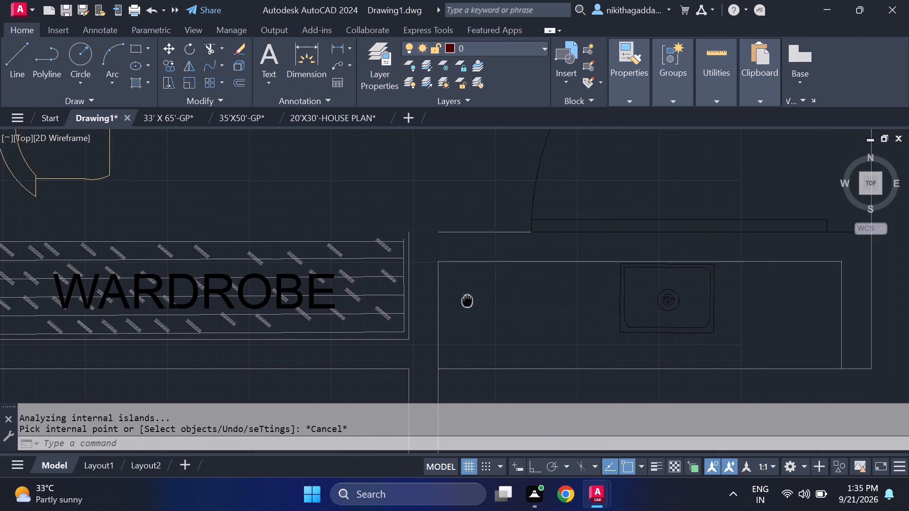
{"action": "middle_click_drag", "start_coordinate": [464, 298], "coordinate": [446, 287]}
{"action": "scroll", "coordinate": [472, 292], "scroll_direction": "down", "scroll_amount": 2}
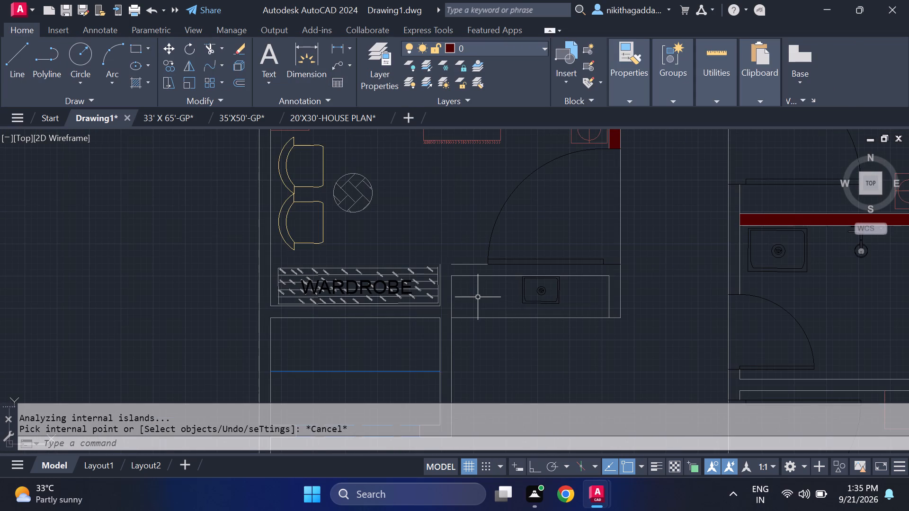
{"action": "scroll", "coordinate": [478, 297], "scroll_direction": "down", "scroll_amount": 2}
{"action": "scroll", "coordinate": [478, 297], "scroll_direction": "up", "scroll_amount": 2}
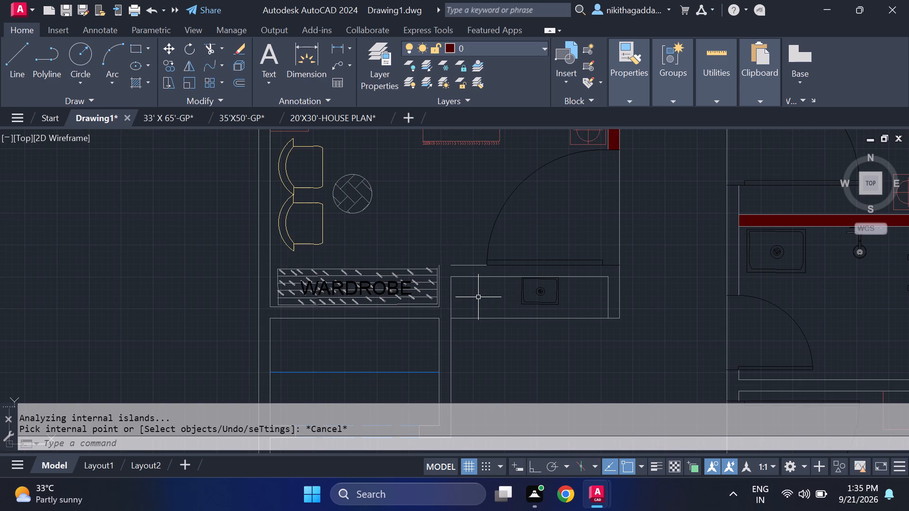
{"action": "scroll", "coordinate": [481, 302], "scroll_direction": "down", "scroll_amount": 1}
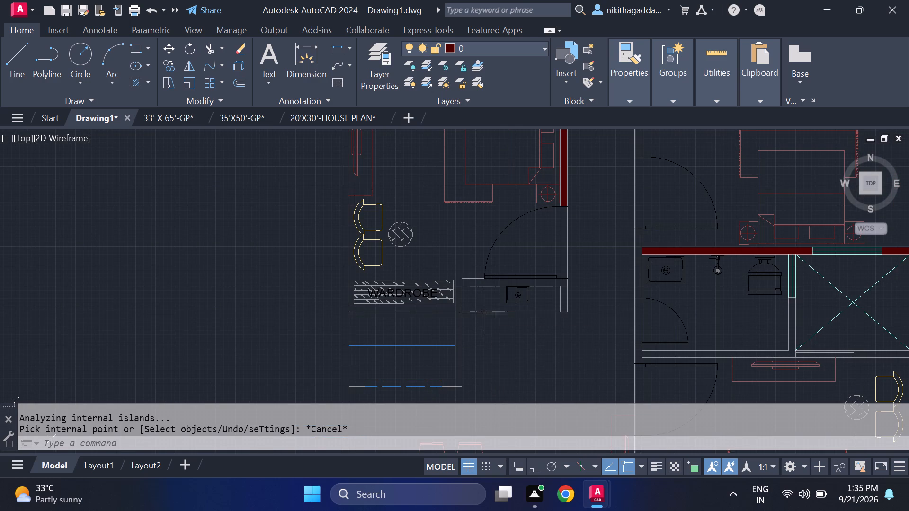
{"action": "scroll", "coordinate": [519, 298], "scroll_direction": "up", "scroll_amount": 3}
{"action": "scroll", "coordinate": [519, 298], "scroll_direction": "down", "scroll_amount": 4}
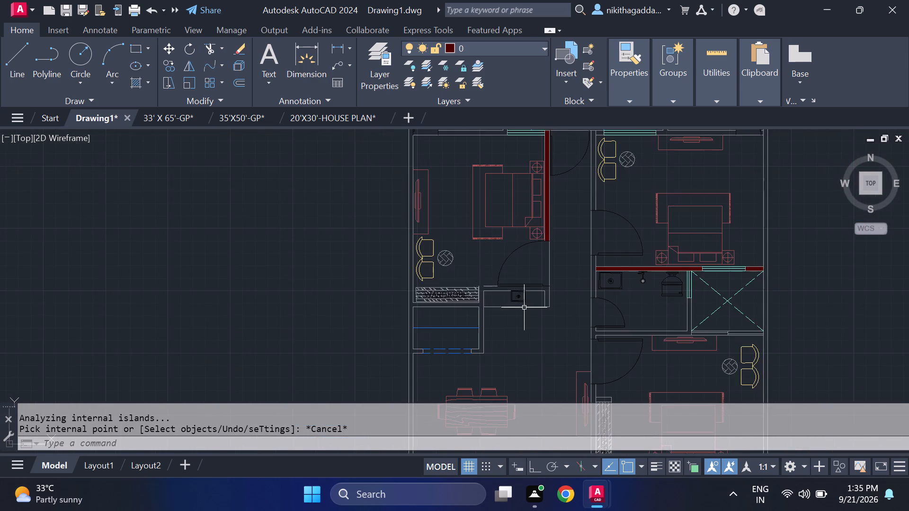
{"action": "scroll", "coordinate": [525, 308], "scroll_direction": "down", "scroll_amount": 2}
{"action": "scroll", "coordinate": [541, 310], "scroll_direction": "up", "scroll_amount": 2}
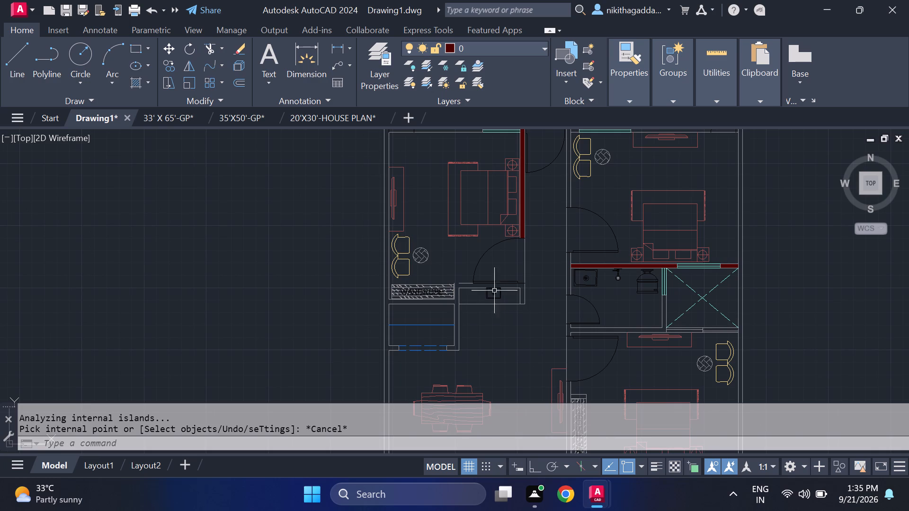
{"action": "scroll", "coordinate": [473, 293], "scroll_direction": "up", "scroll_amount": 2}
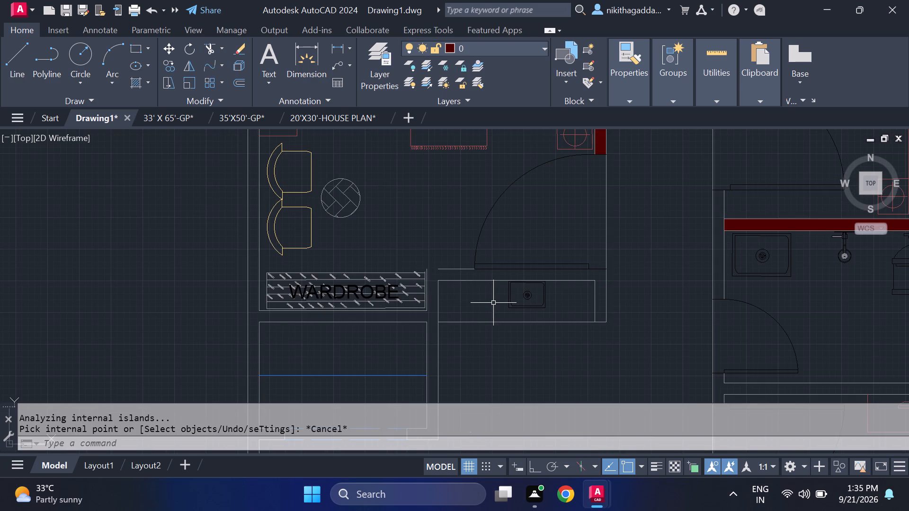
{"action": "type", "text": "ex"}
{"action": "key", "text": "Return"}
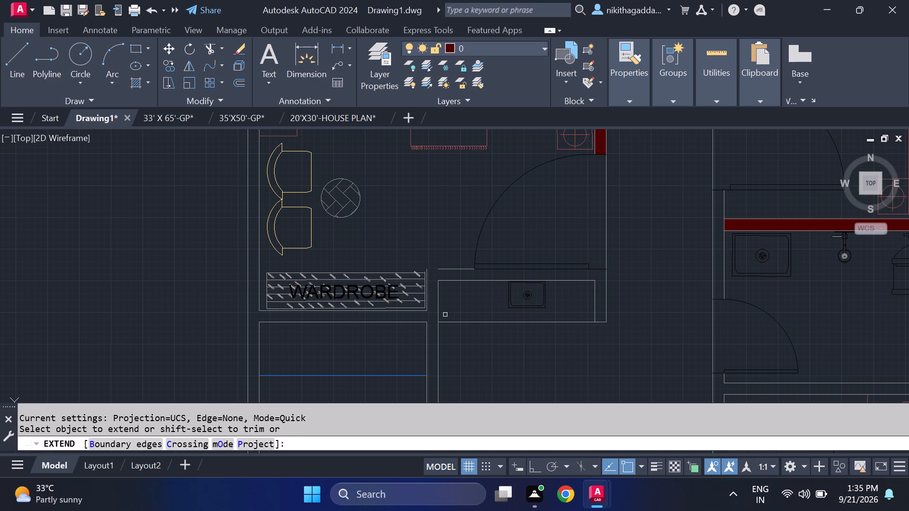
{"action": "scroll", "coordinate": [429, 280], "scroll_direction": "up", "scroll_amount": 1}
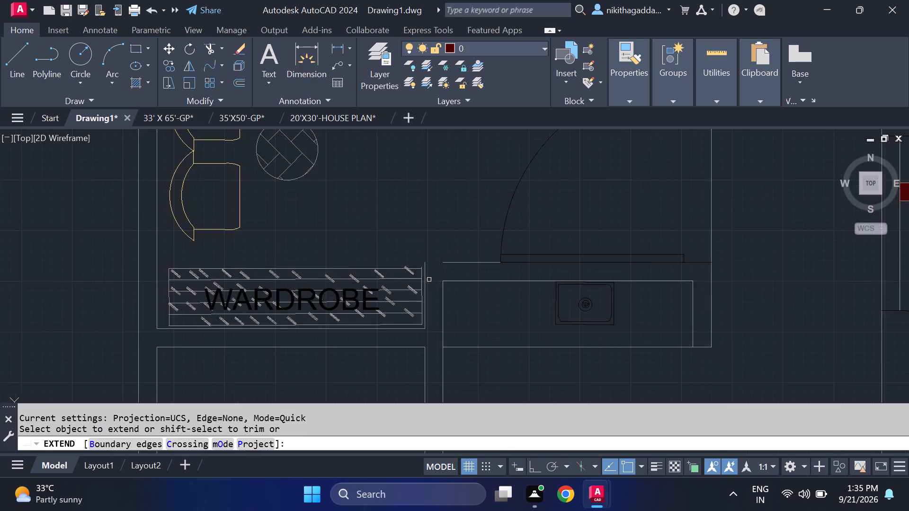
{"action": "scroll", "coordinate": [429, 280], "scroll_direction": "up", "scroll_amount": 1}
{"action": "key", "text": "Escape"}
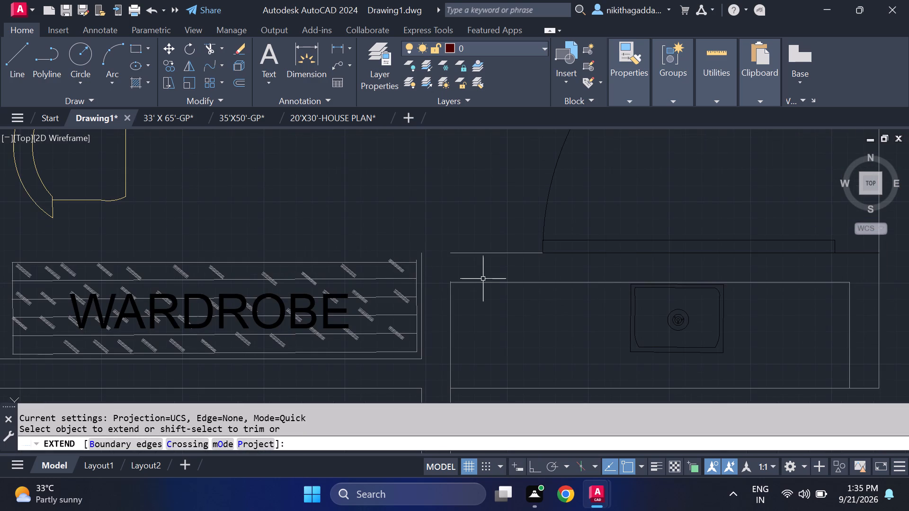
Extend the northwest bedroom's south wall line, between the door and the wardrobe, west to the wardrobe recess's wall line.
{"action": "type", "text": "ex"}
{"action": "key", "text": "Return"}
{"action": "left_click", "coordinate": [455, 251]}
{"action": "scroll", "coordinate": [515, 270], "scroll_direction": "down", "scroll_amount": 3}
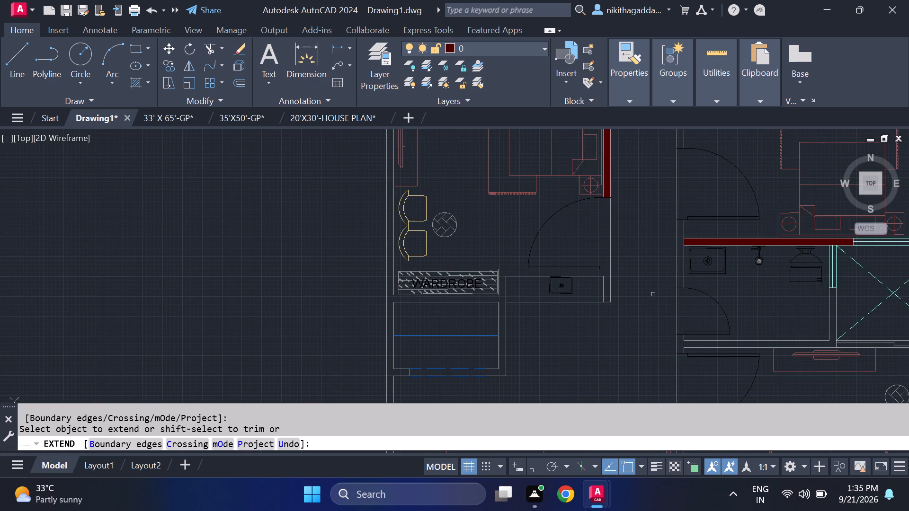
{"action": "key", "text": "Escape"}
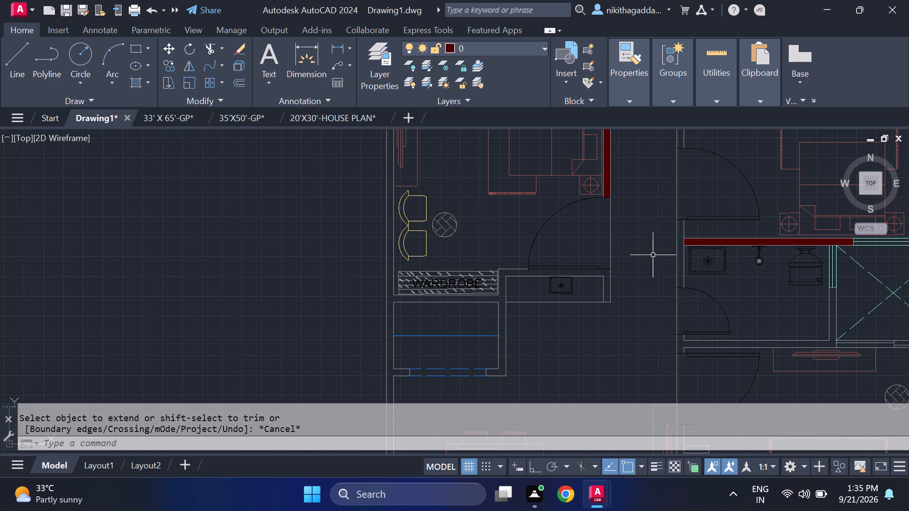
Move the northwest bedroom's door slightly north, off the wall line above the wash basin counter.
{"action": "scroll", "coordinate": [610, 249], "scroll_direction": "up", "scroll_amount": 2}
{"action": "left_click", "coordinate": [583, 258]}
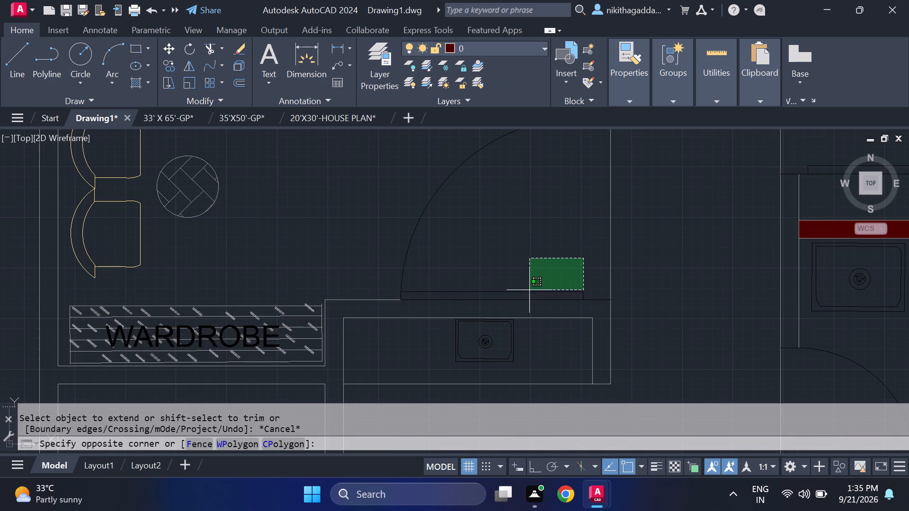
{"action": "left_click", "coordinate": [529, 291]}
{"action": "left_click", "coordinate": [542, 286]}
{"action": "left_click", "coordinate": [546, 281]}
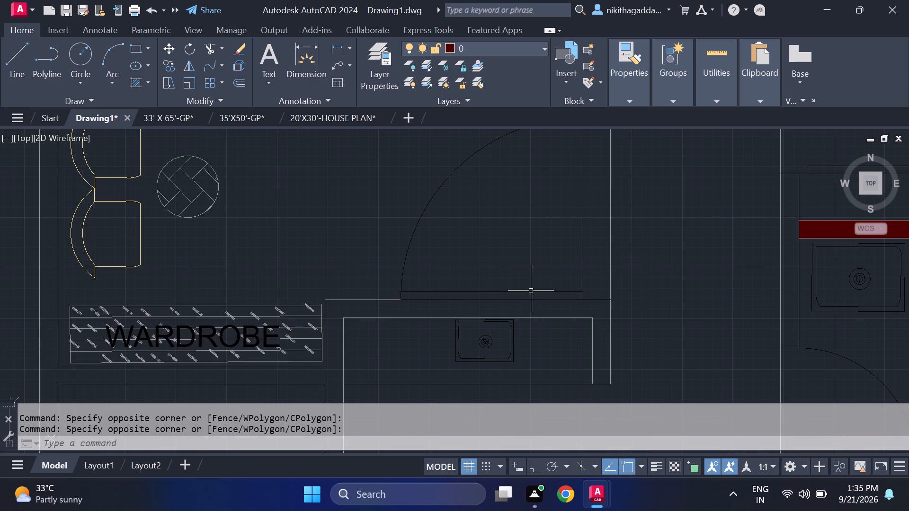
{"action": "left_click", "coordinate": [552, 271]}
{"action": "left_click", "coordinate": [515, 294]}
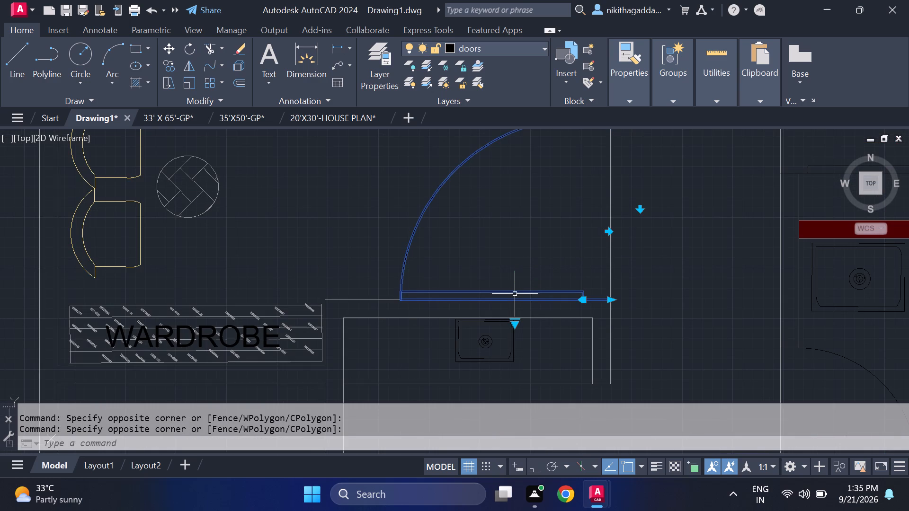
{"action": "key", "text": "m"}
{"action": "key", "text": "Return"}
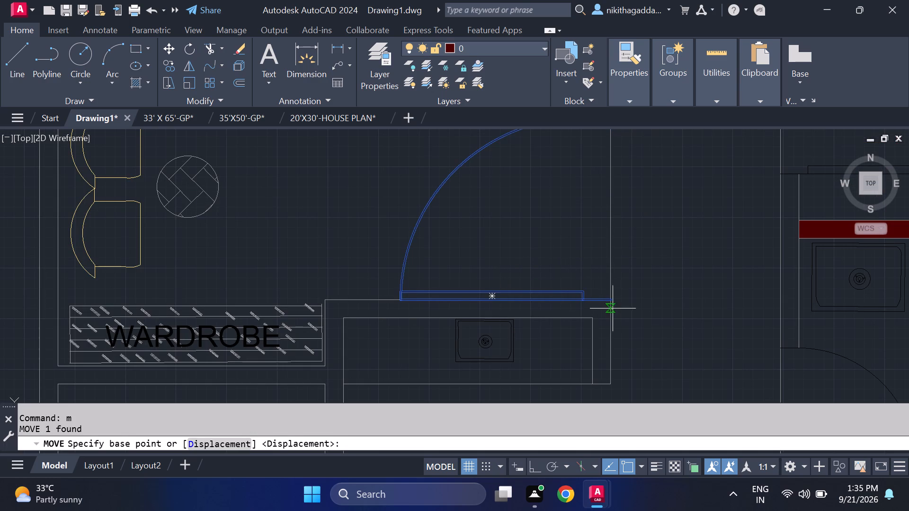
{"action": "left_click", "coordinate": [615, 301]}
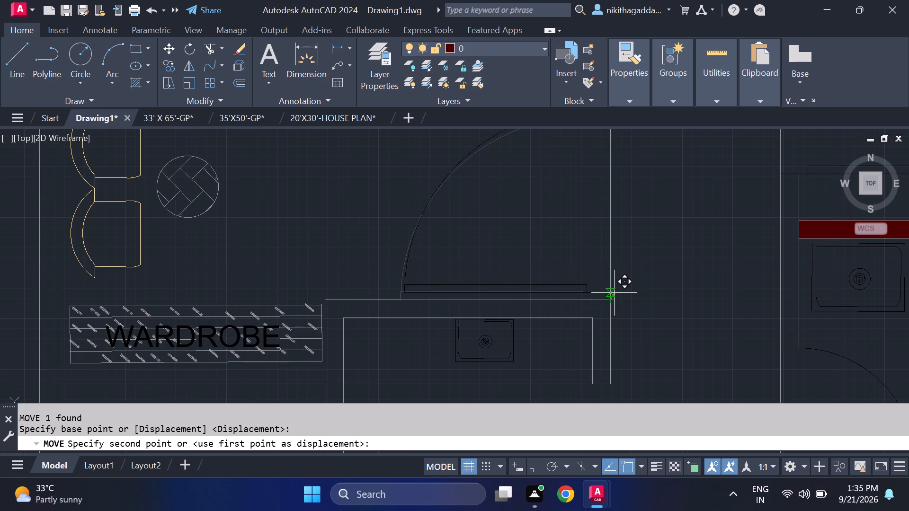
{"action": "left_click", "coordinate": [614, 293]}
Hatch the connected west walls, including those around the wardrobe and wash basin counter, with solid fill on layer 0.
{"action": "scroll", "coordinate": [641, 282], "scroll_direction": "down", "scroll_amount": 2}
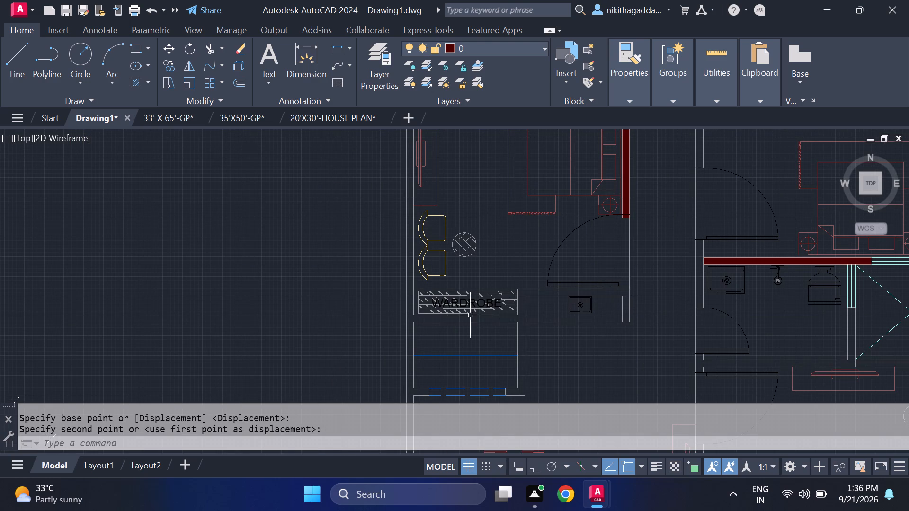
{"action": "type", "text": "hatch"}
{"action": "key", "text": "Return"}
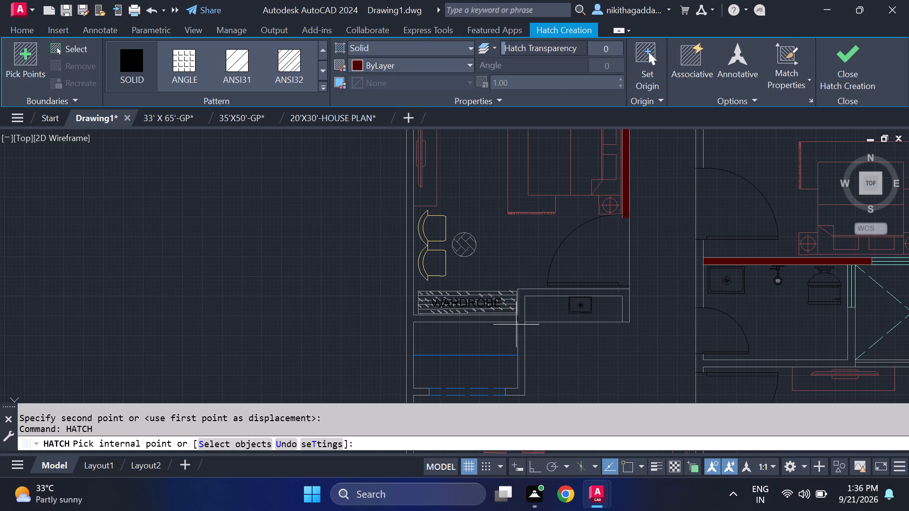
{"action": "left_click", "coordinate": [477, 321]}
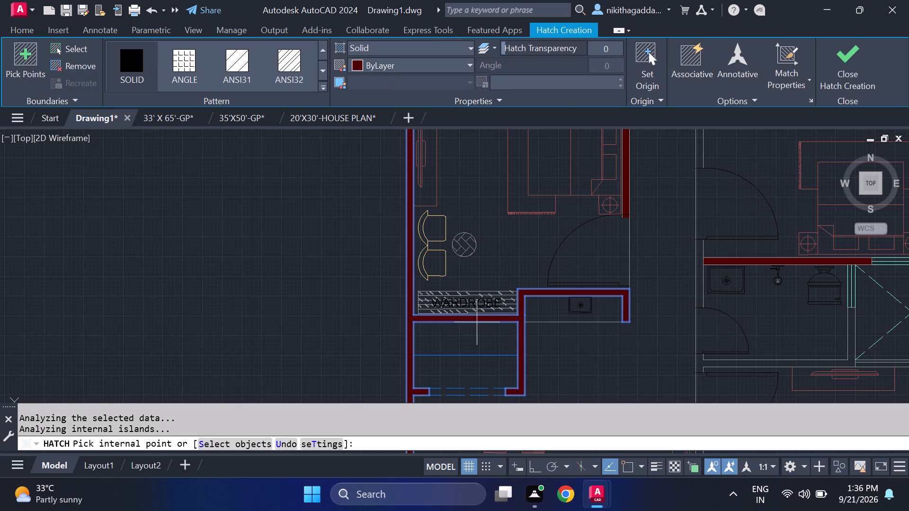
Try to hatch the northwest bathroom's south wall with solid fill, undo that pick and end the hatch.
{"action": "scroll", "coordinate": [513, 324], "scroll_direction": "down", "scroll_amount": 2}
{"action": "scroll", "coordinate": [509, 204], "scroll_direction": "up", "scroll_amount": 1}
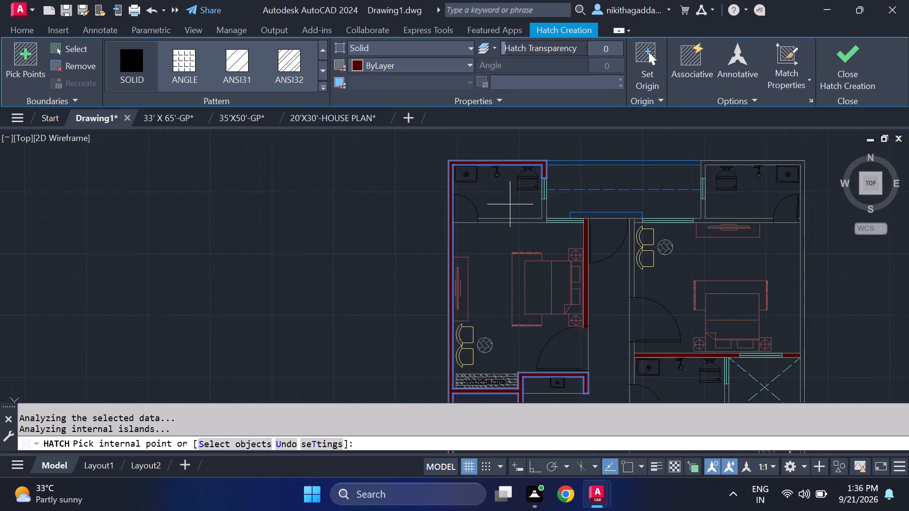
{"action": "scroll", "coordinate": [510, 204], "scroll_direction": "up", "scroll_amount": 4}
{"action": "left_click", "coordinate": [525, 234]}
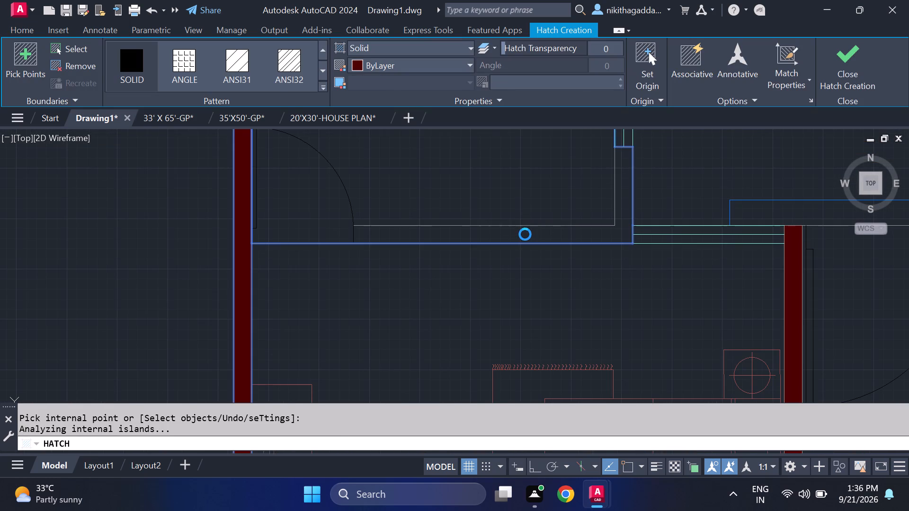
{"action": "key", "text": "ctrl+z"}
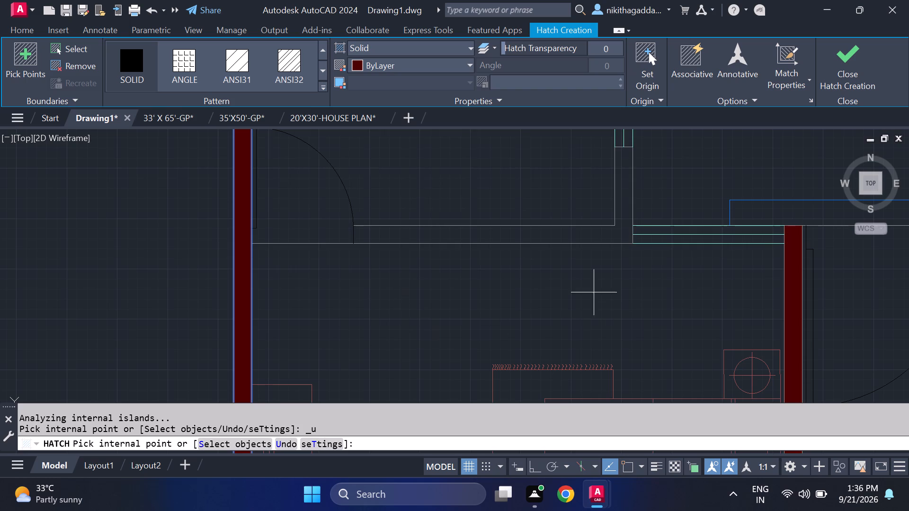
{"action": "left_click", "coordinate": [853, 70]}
Examine the wall lines around the northwest bathroom's door opening.
{"action": "scroll", "coordinate": [657, 292], "scroll_direction": "down", "scroll_amount": 4}
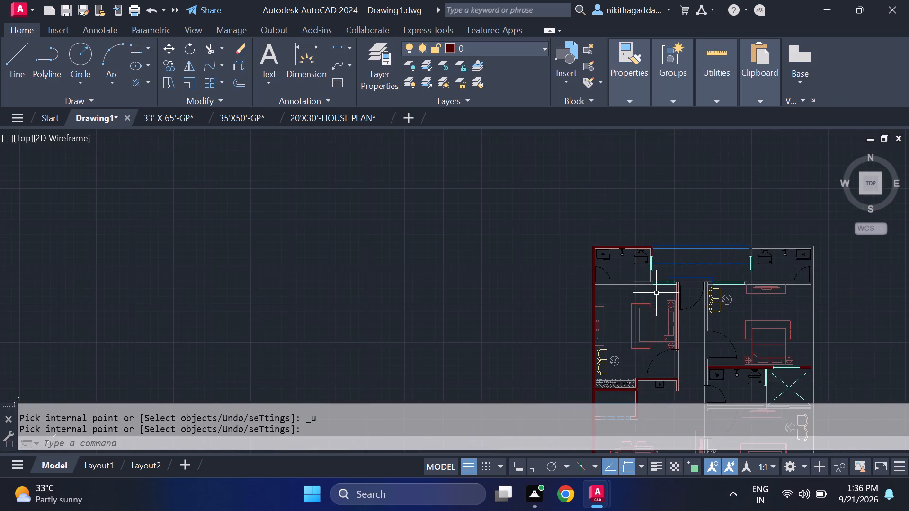
{"action": "middle_click_drag", "start_coordinate": [650, 288], "coordinate": [520, 234]}
{"action": "scroll", "coordinate": [516, 288], "scroll_direction": "up", "scroll_amount": 2}
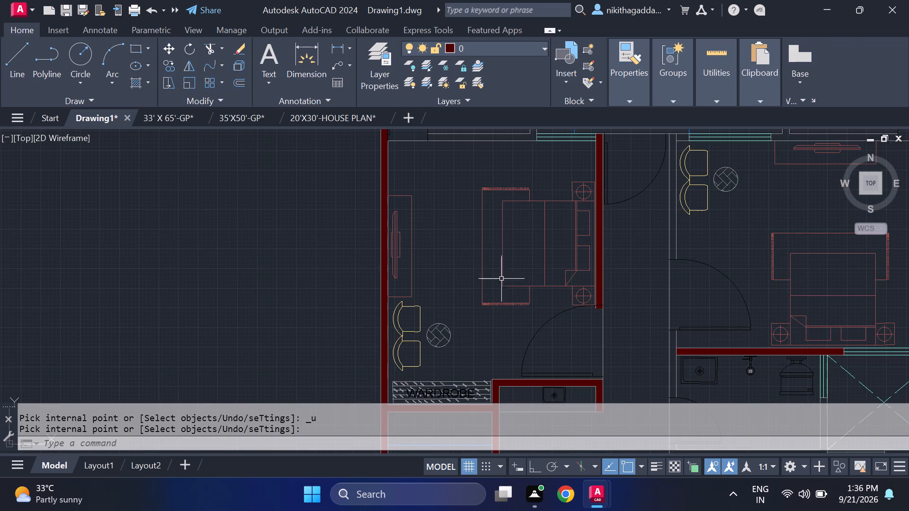
{"action": "middle_click_drag", "start_coordinate": [474, 245], "coordinate": [494, 343]}
{"action": "scroll", "coordinate": [462, 228], "scroll_direction": "up", "scroll_amount": 2}
{"action": "scroll", "coordinate": [469, 246], "scroll_direction": "down", "scroll_amount": 3}
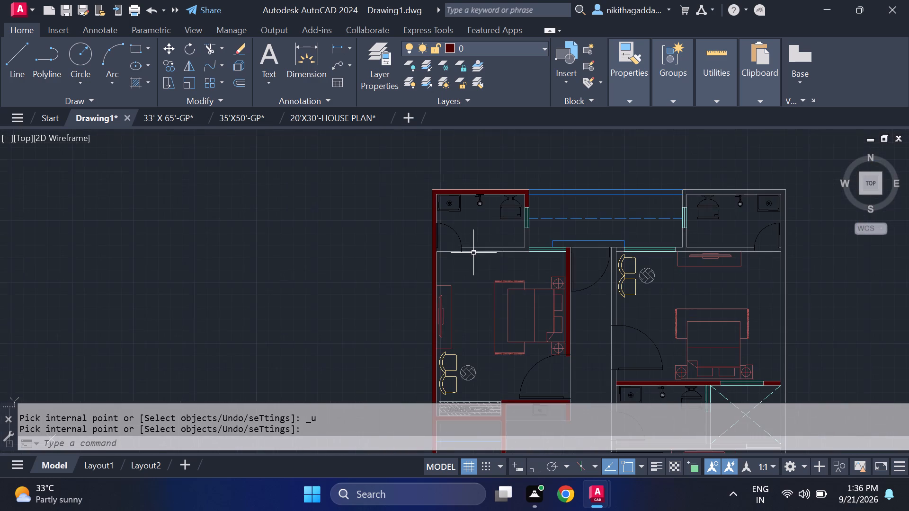
{"action": "middle_click_drag", "start_coordinate": [541, 288], "coordinate": [533, 289]}
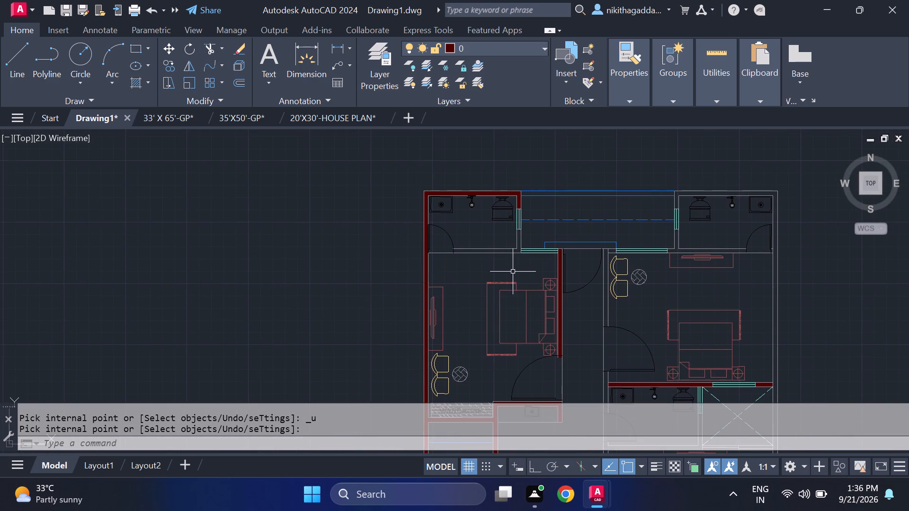
{"action": "scroll", "coordinate": [453, 226], "scroll_direction": "up", "scroll_amount": 4}
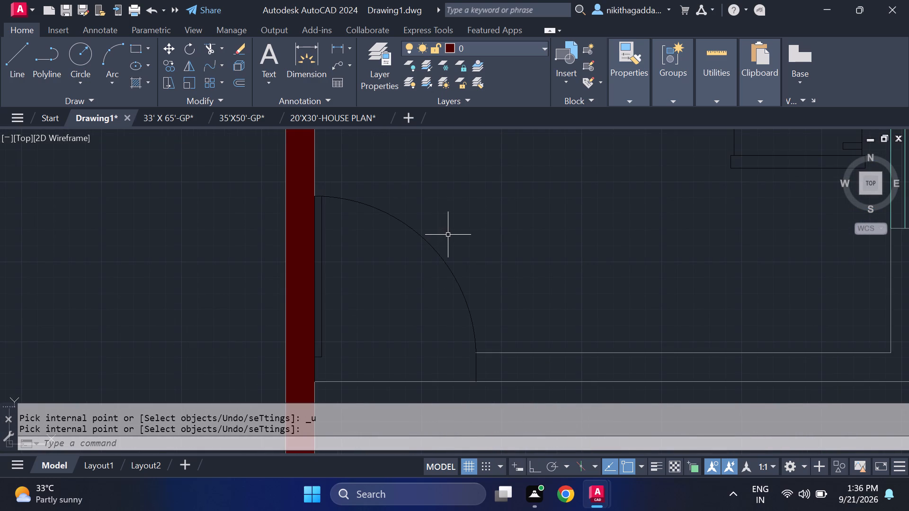
{"action": "middle_click_drag", "start_coordinate": [542, 321], "coordinate": [523, 261]}
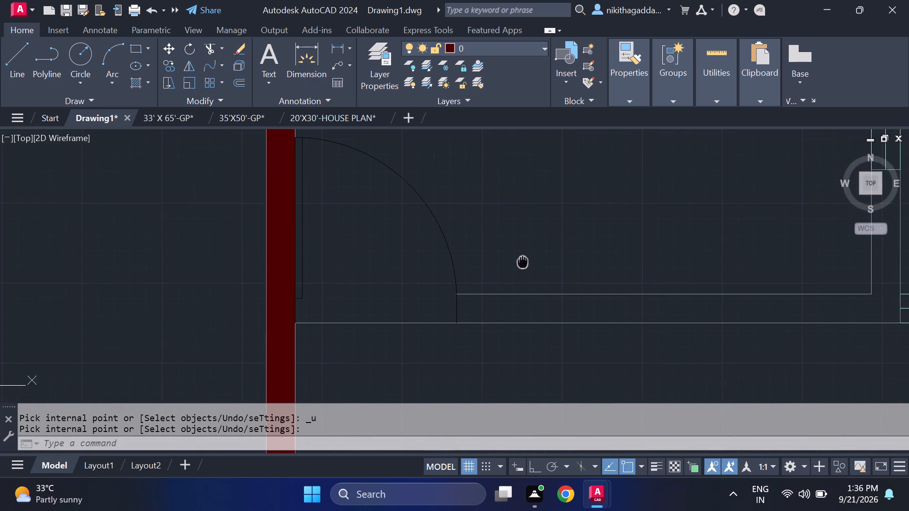
{"action": "middle_click_drag", "start_coordinate": [523, 261], "coordinate": [522, 260]}
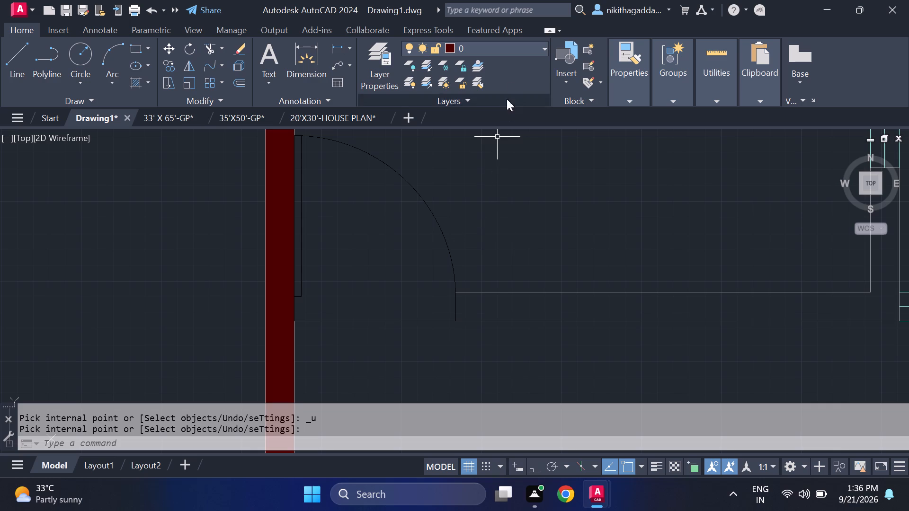
{"action": "scroll", "coordinate": [481, 242], "scroll_direction": "down", "scroll_amount": 3}
{"action": "scroll", "coordinate": [558, 272], "scroll_direction": "up", "scroll_amount": 1}
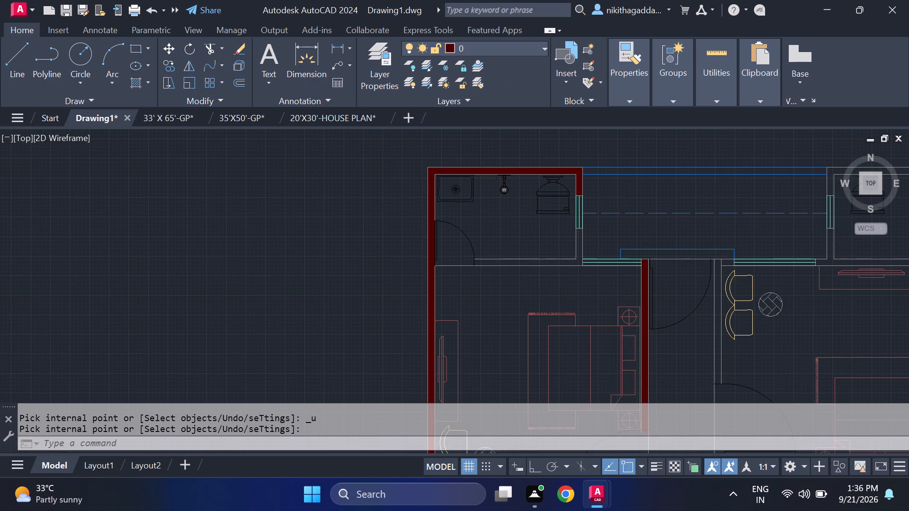
{"action": "middle_click_drag", "start_coordinate": [400, 264], "coordinate": [374, 308]}
{"action": "scroll", "coordinate": [392, 292], "scroll_direction": "up", "scroll_amount": 2}
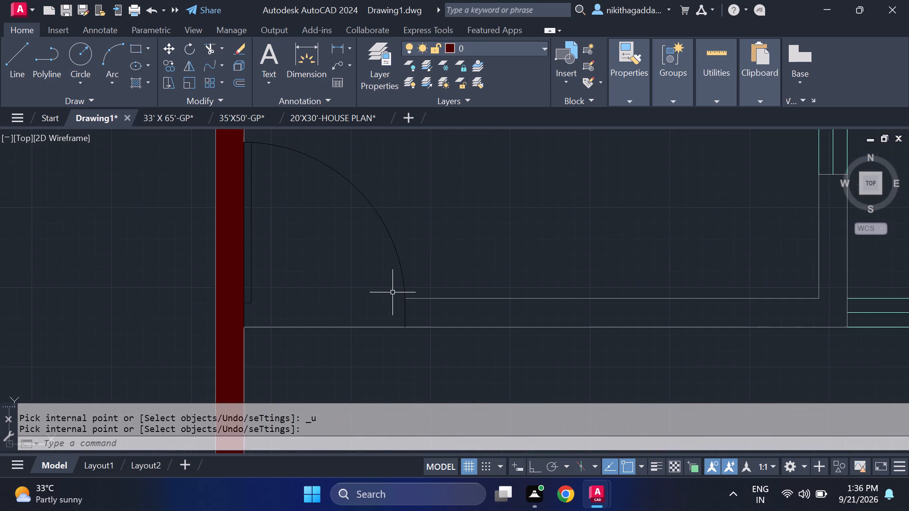
{"action": "scroll", "coordinate": [408, 290], "scroll_direction": "up", "scroll_amount": 4}
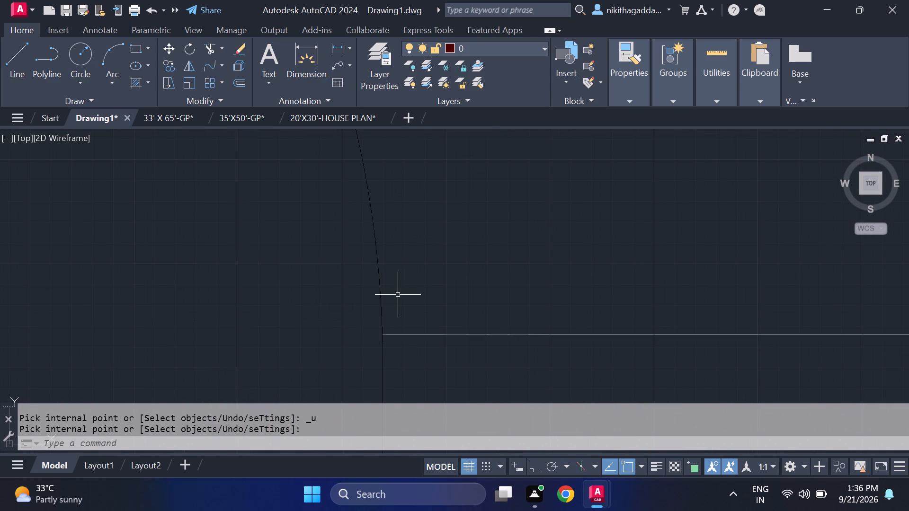
Draw a line on the walls layer closing the end of the northwest bathroom's south wall at its door.
{"action": "left_click", "coordinate": [535, 46]}
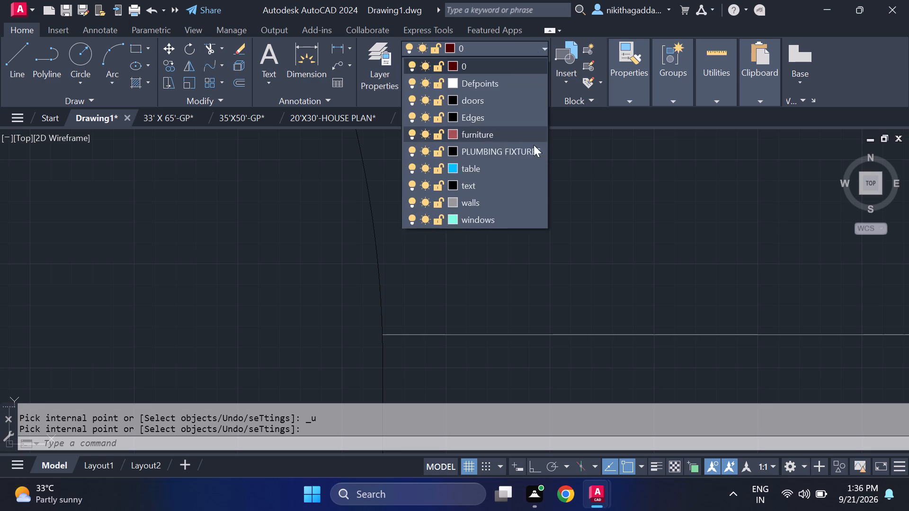
{"action": "left_click", "coordinate": [486, 203]}
{"action": "scroll", "coordinate": [480, 255], "scroll_direction": "down", "scroll_amount": 3}
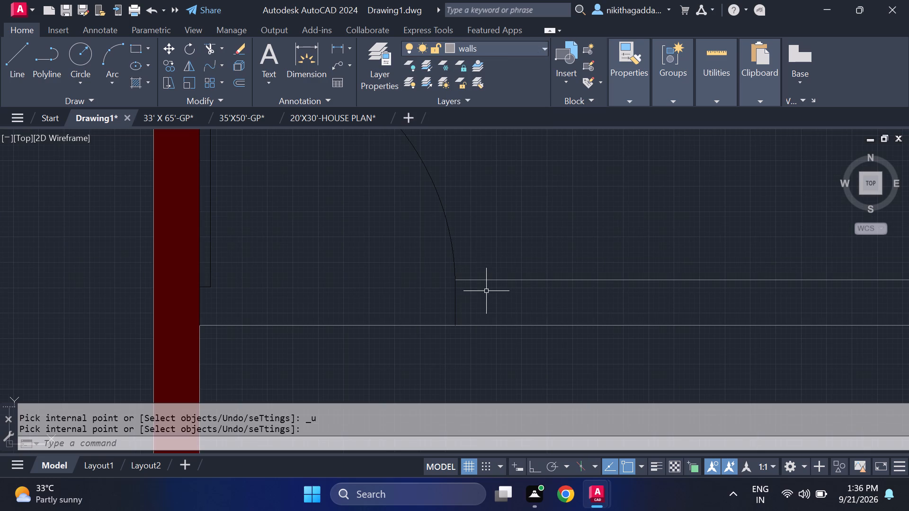
{"action": "key", "text": "l"}
{"action": "key", "text": "Return"}
{"action": "scroll", "coordinate": [448, 300], "scroll_direction": "up", "scroll_amount": 2}
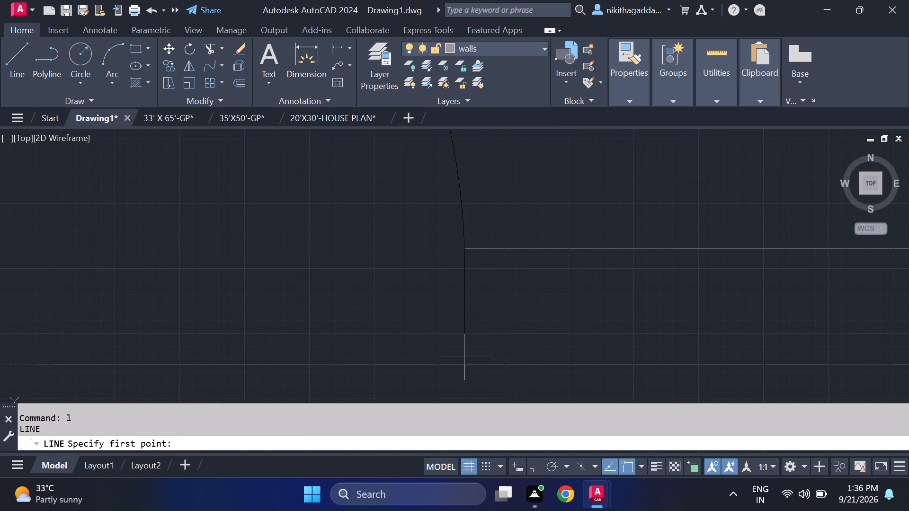
{"action": "left_click", "coordinate": [467, 364]}
{"action": "left_click", "coordinate": [465, 247]}
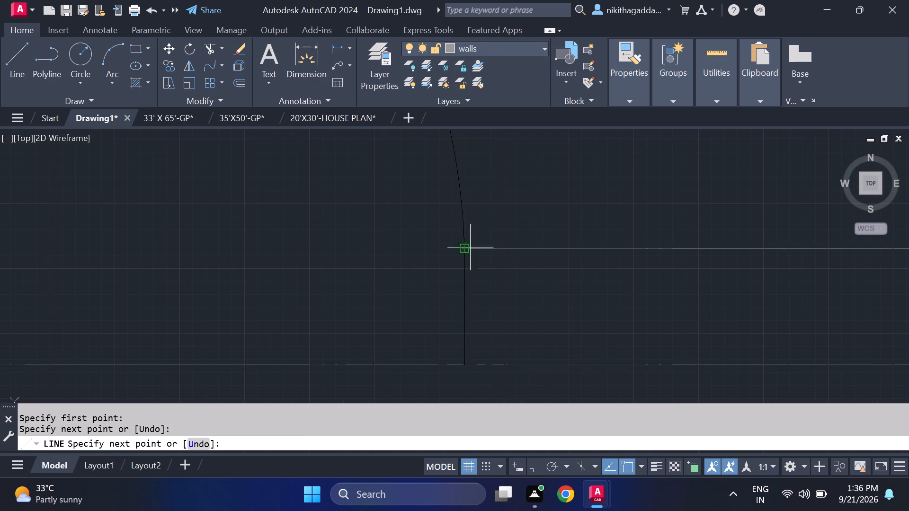
{"action": "key", "text": "Escape"}
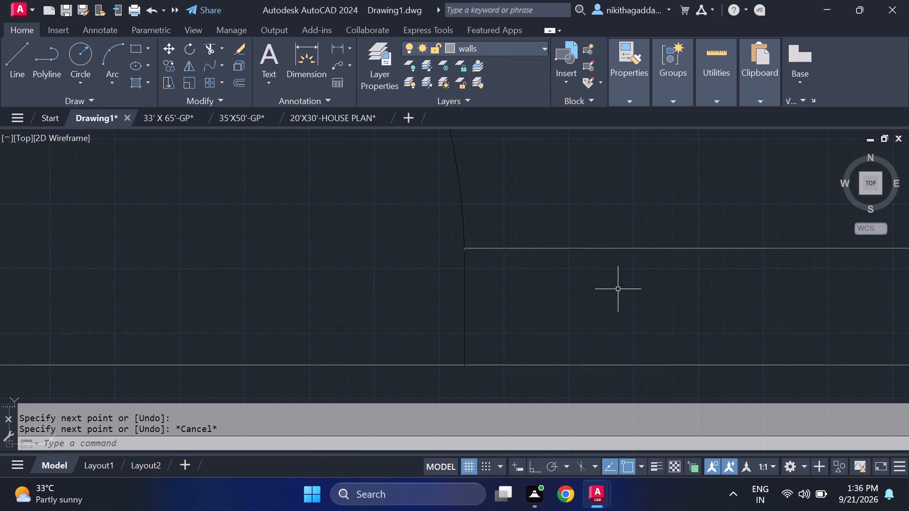
Hatch the northwest bathroom's south wall and the east wall up to the window with solid fill on the walls layer.
{"action": "scroll", "coordinate": [527, 273], "scroll_direction": "down", "scroll_amount": 2}
{"action": "scroll", "coordinate": [618, 287], "scroll_direction": "down", "scroll_amount": 3}
{"action": "middle_click_drag", "start_coordinate": [601, 296], "coordinate": [535, 301]}
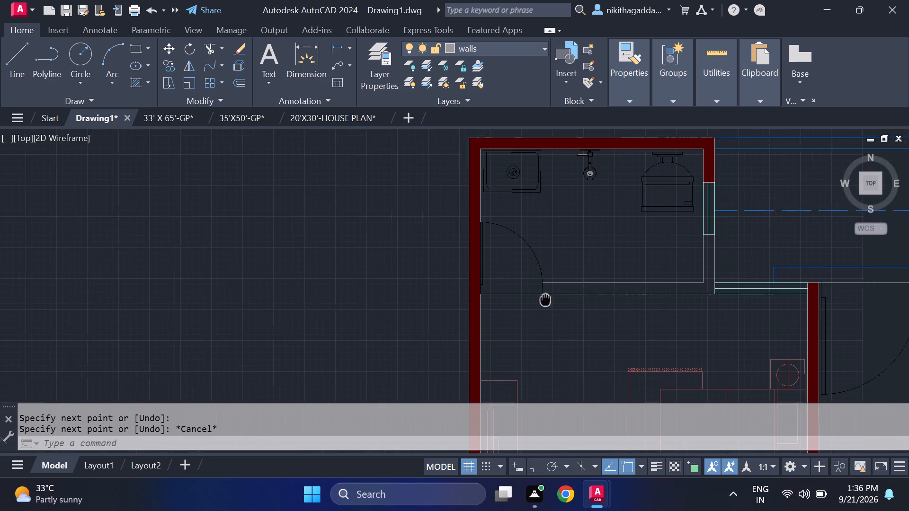
{"action": "middle_click_drag", "start_coordinate": [535, 301], "coordinate": [520, 308]}
{"action": "type", "text": "hatch"}
{"action": "key", "text": "Return"}
{"action": "left_click", "coordinate": [646, 296]}
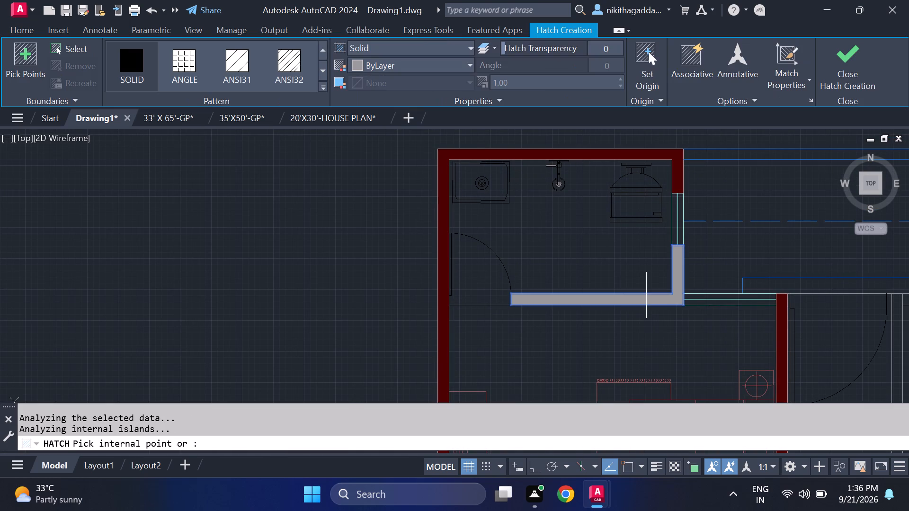
{"action": "left_click", "coordinate": [460, 64]}
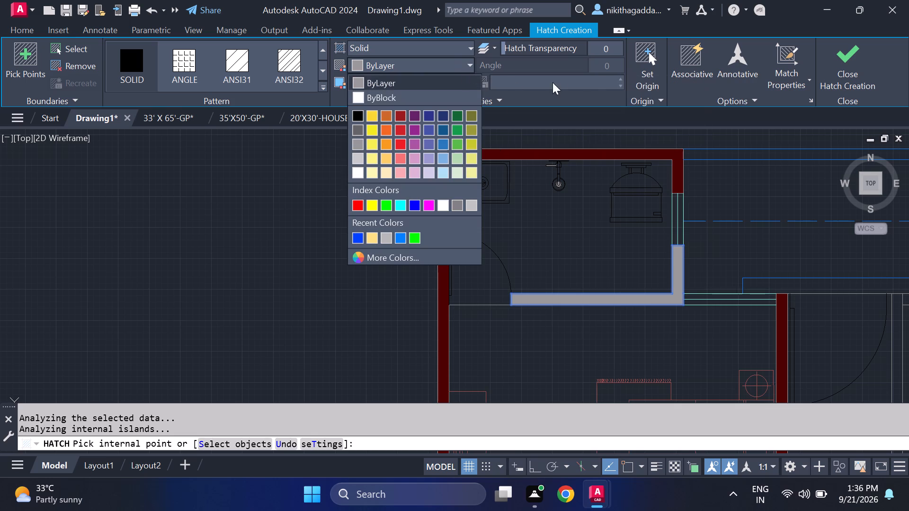
{"action": "left_click", "coordinate": [254, 255]}
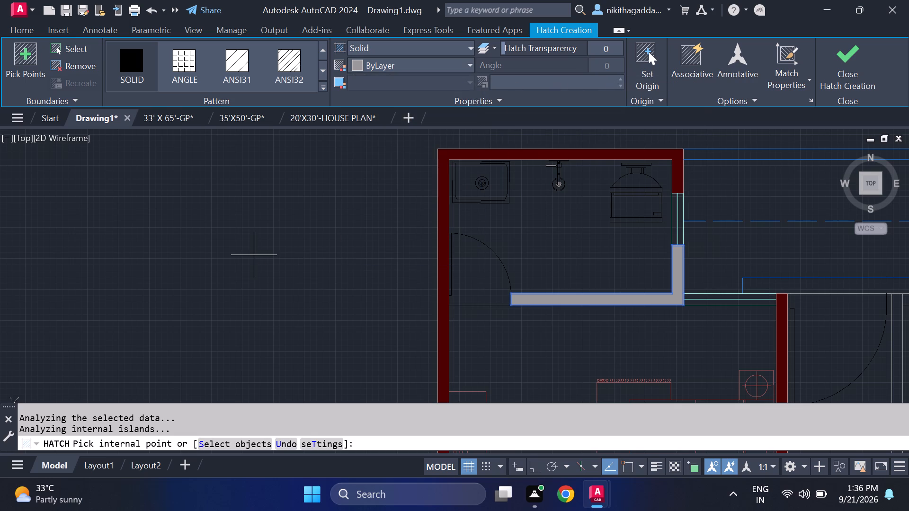
{"action": "key", "text": "Escape"}
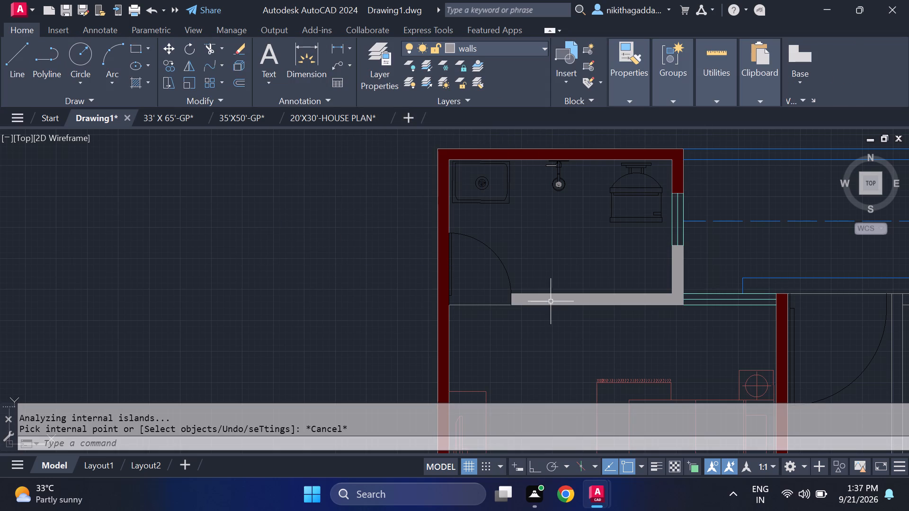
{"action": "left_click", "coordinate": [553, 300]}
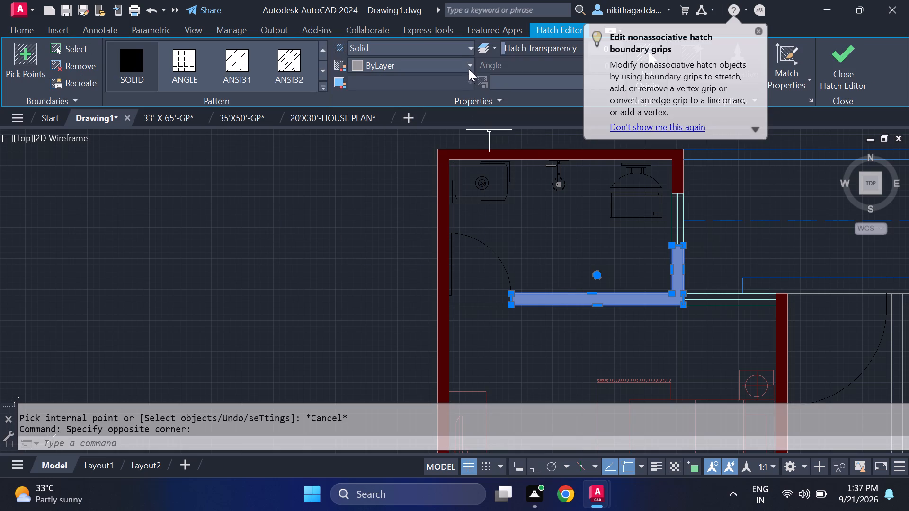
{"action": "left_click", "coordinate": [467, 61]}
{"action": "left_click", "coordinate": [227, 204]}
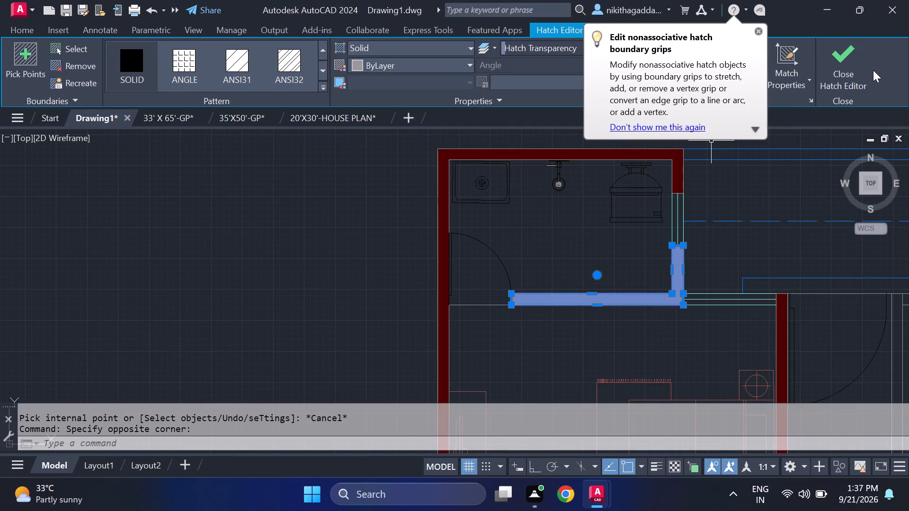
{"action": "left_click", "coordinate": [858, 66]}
Make layer 0 the current layer.
{"action": "left_click", "coordinate": [544, 45]}
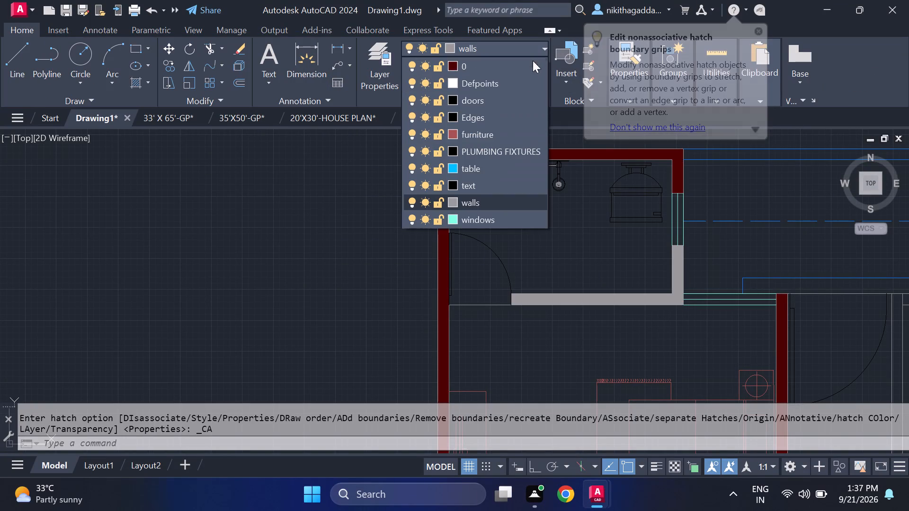
{"action": "left_click", "coordinate": [491, 69]}
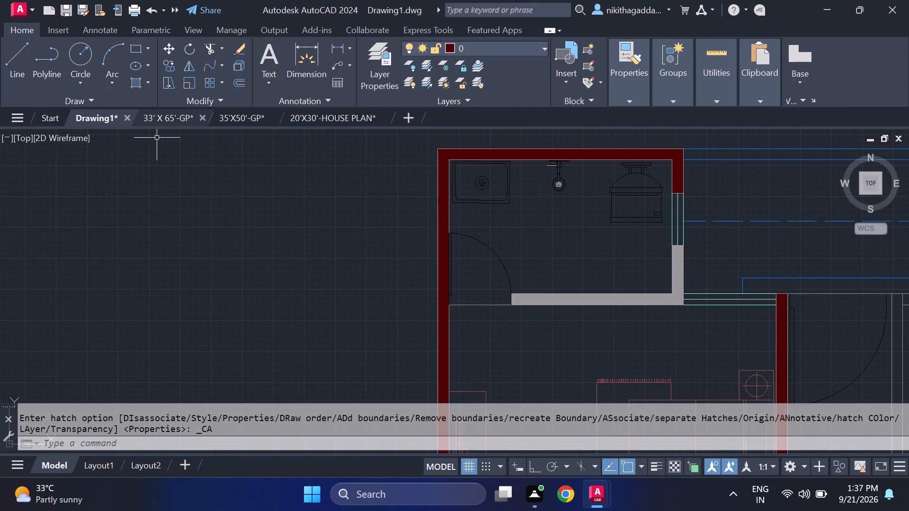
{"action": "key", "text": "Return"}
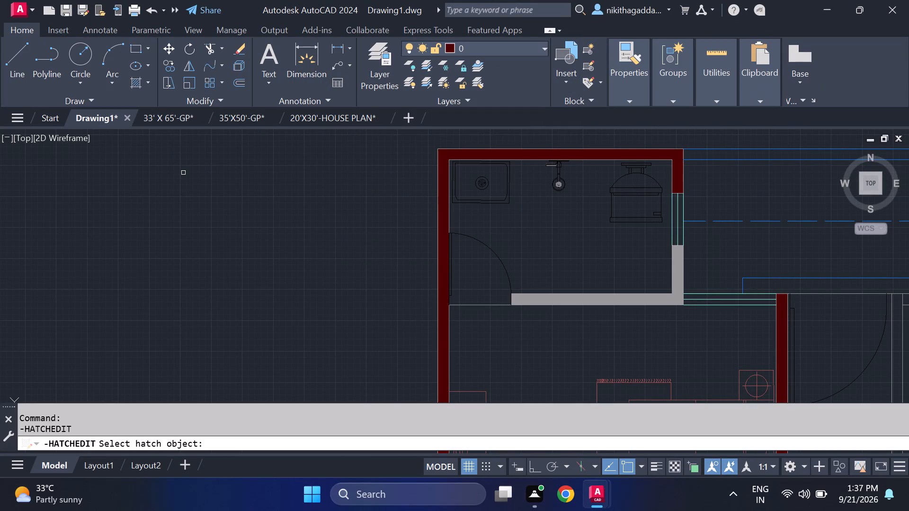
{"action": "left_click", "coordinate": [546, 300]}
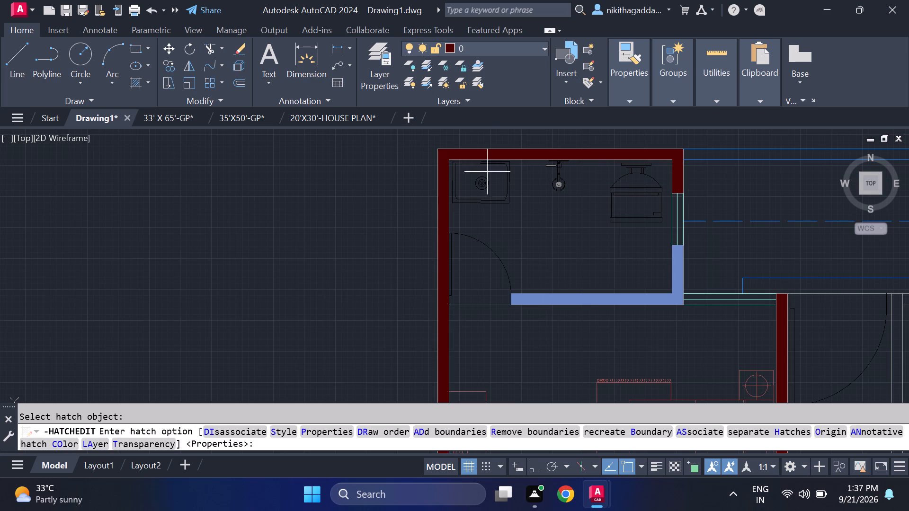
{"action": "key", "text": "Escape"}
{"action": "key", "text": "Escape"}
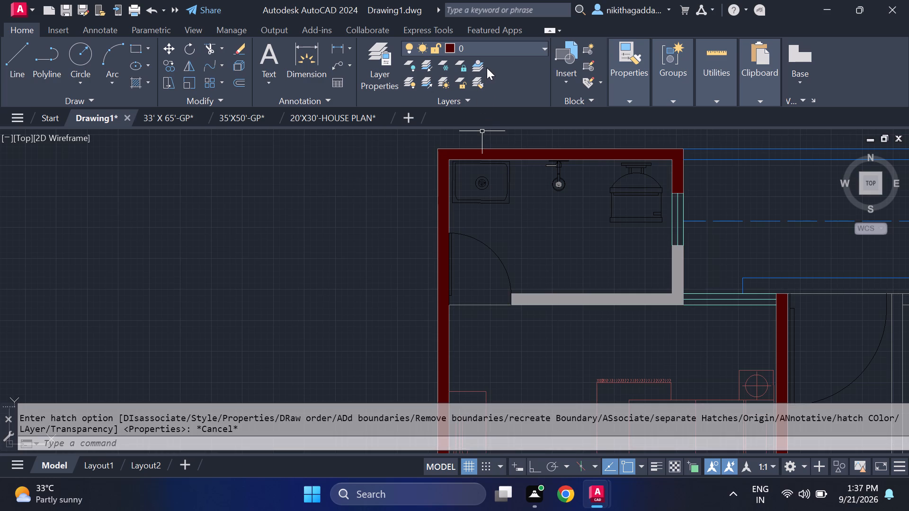
Hatch the northwest bathroom's south wall and the east wall up to the window with solid fill on layer 0.
{"action": "type", "text": "hatch"}
{"action": "key", "text": "Return"}
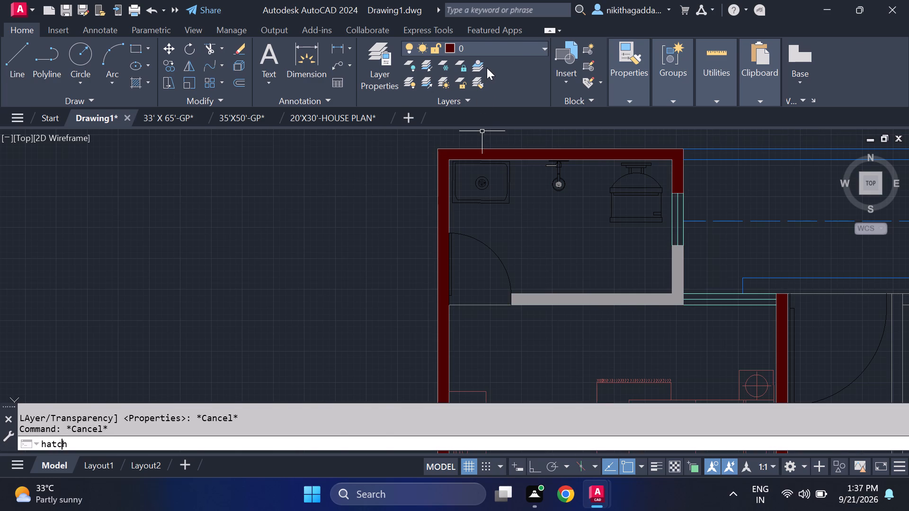
{"action": "left_click", "coordinate": [596, 305]}
{"action": "left_click", "coordinate": [852, 63]}
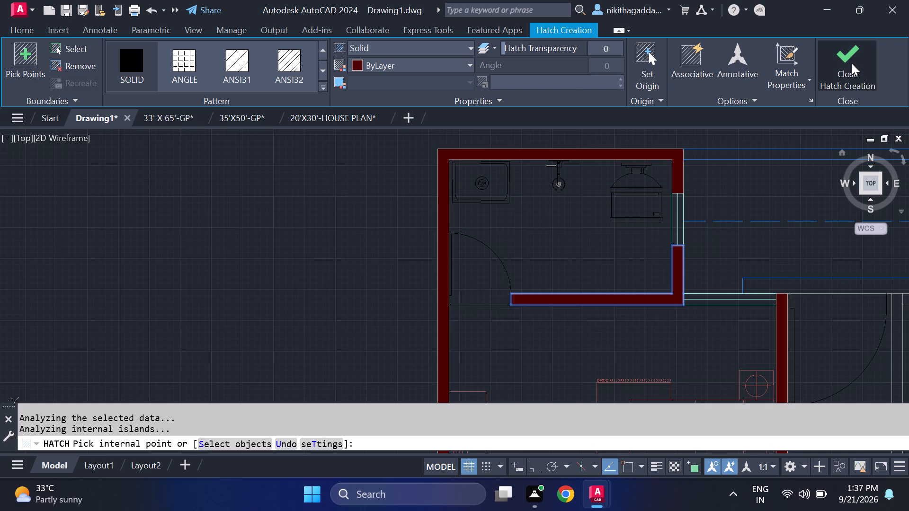
Make walls the current layer.
{"action": "scroll", "coordinate": [752, 277], "scroll_direction": "down", "scroll_amount": 1}
{"action": "middle_click_drag", "start_coordinate": [744, 302], "coordinate": [333, 220]}
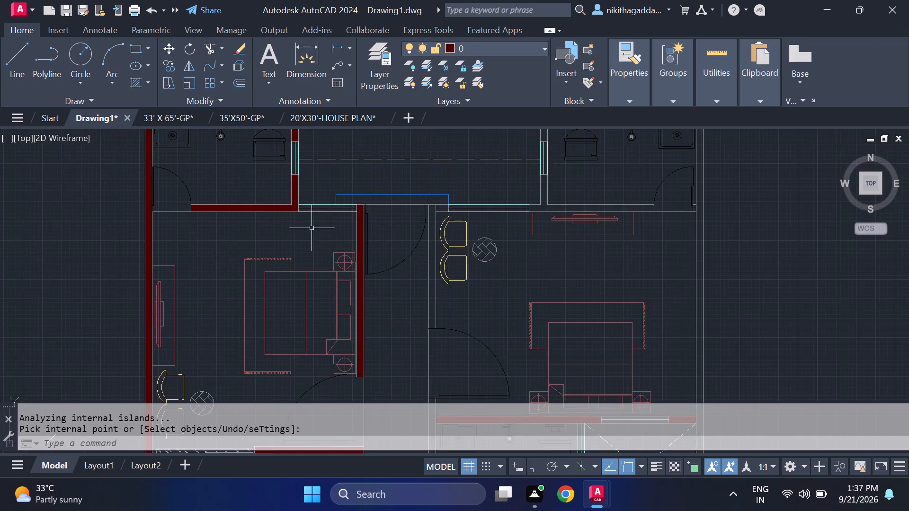
{"action": "scroll", "coordinate": [321, 234], "scroll_direction": "down", "scroll_amount": 2}
{"action": "scroll", "coordinate": [455, 274], "scroll_direction": "up", "scroll_amount": 1}
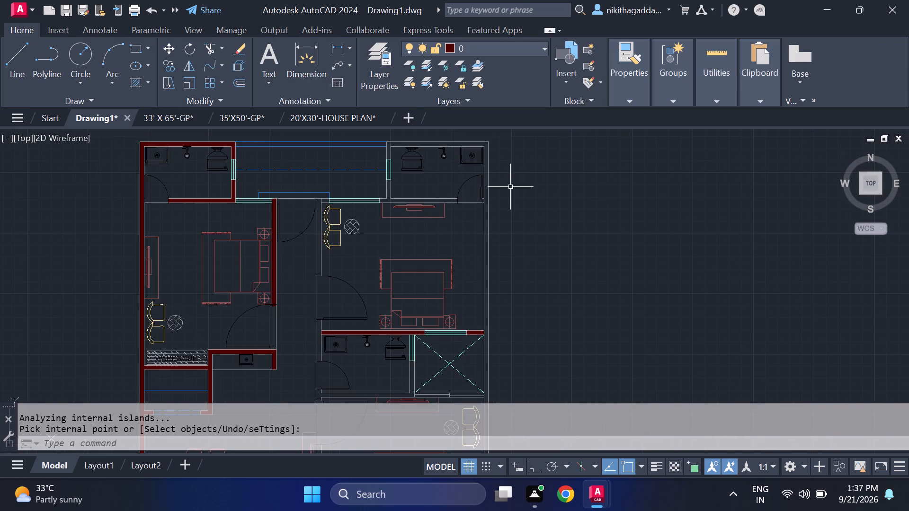
{"action": "scroll", "coordinate": [486, 189], "scroll_direction": "up", "scroll_amount": 2}
{"action": "key", "text": "l"}
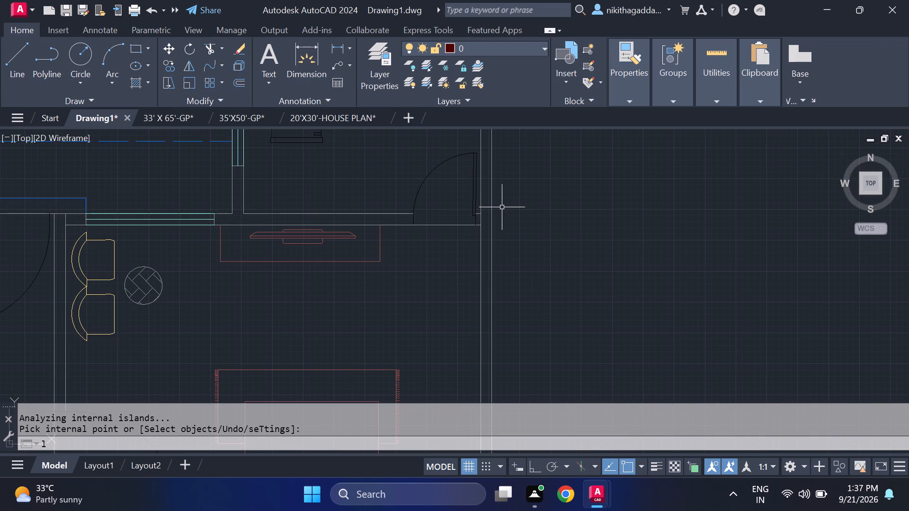
{"action": "key", "text": "Escape"}
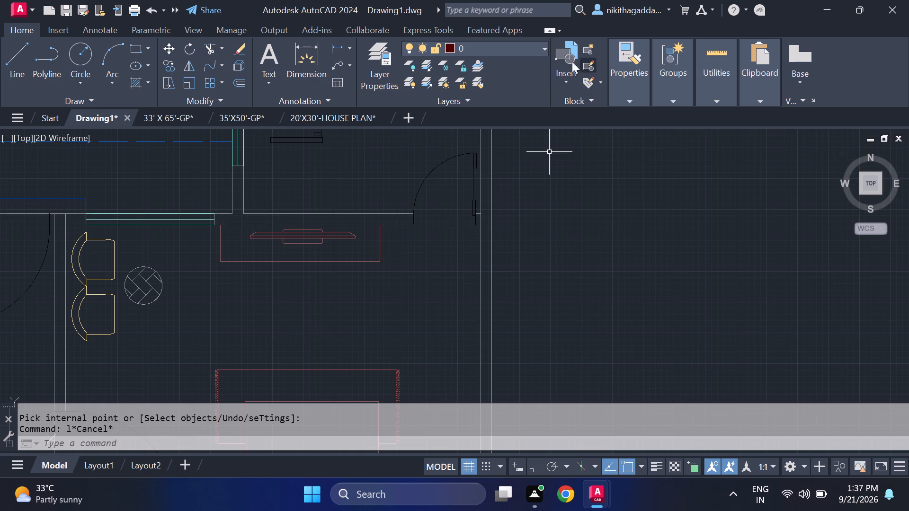
{"action": "left_click", "coordinate": [544, 46]}
{"action": "left_click", "coordinate": [484, 199]}
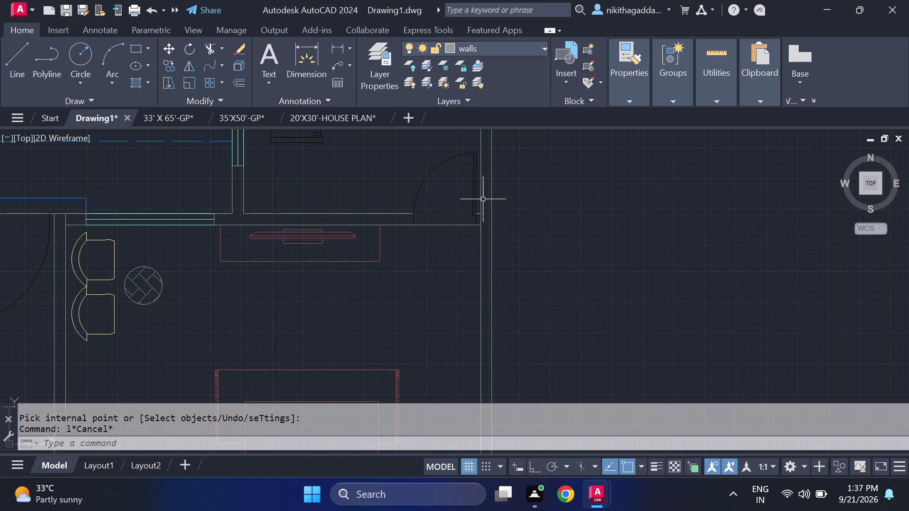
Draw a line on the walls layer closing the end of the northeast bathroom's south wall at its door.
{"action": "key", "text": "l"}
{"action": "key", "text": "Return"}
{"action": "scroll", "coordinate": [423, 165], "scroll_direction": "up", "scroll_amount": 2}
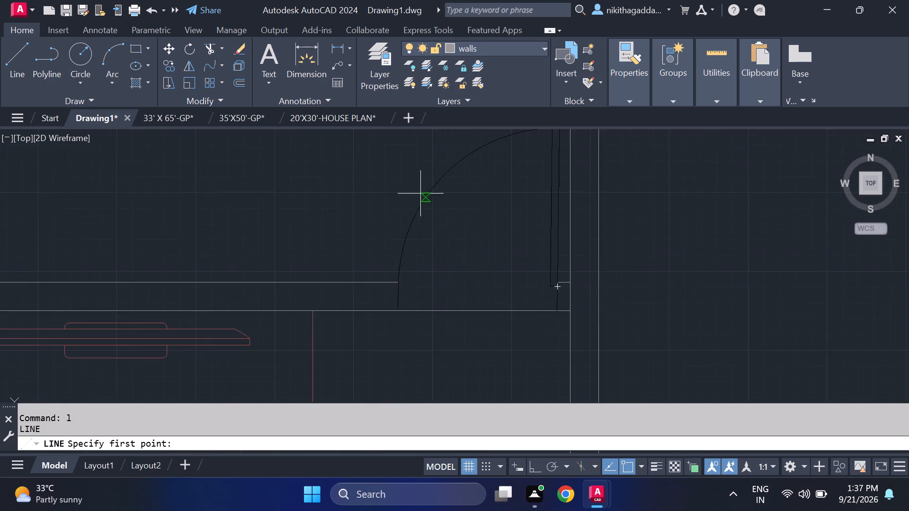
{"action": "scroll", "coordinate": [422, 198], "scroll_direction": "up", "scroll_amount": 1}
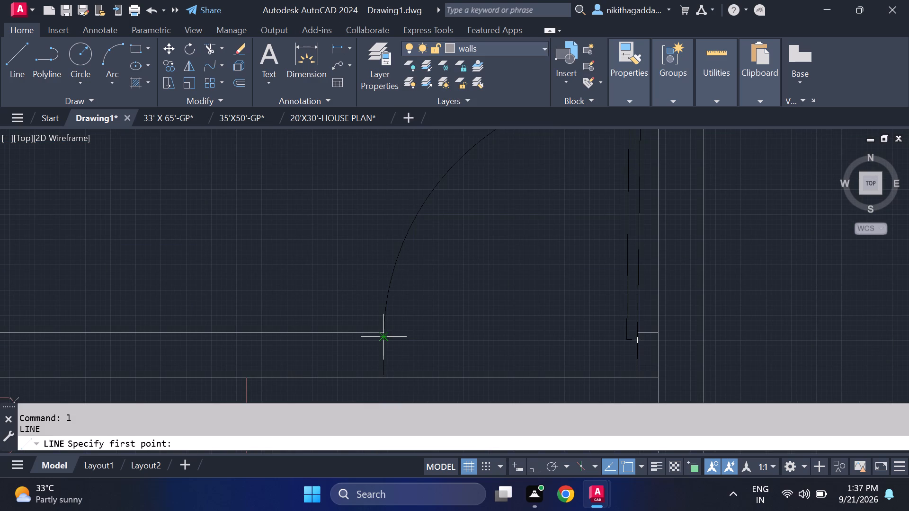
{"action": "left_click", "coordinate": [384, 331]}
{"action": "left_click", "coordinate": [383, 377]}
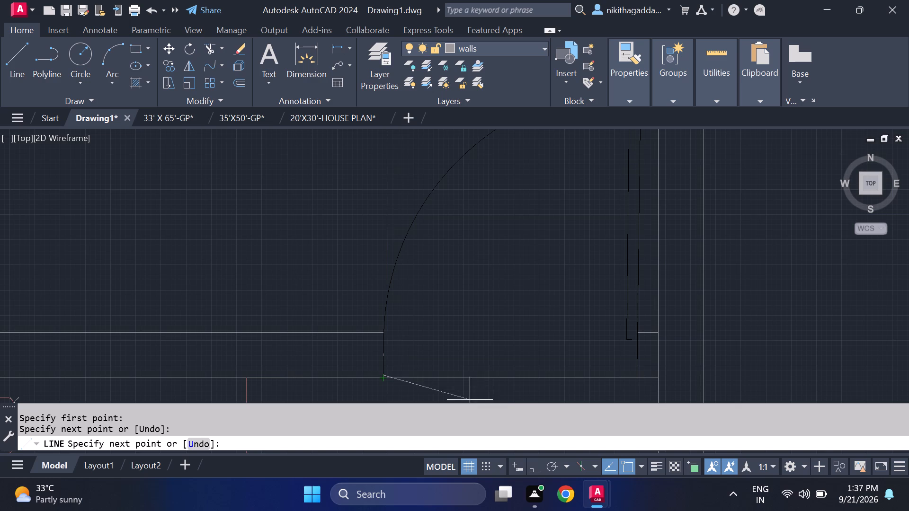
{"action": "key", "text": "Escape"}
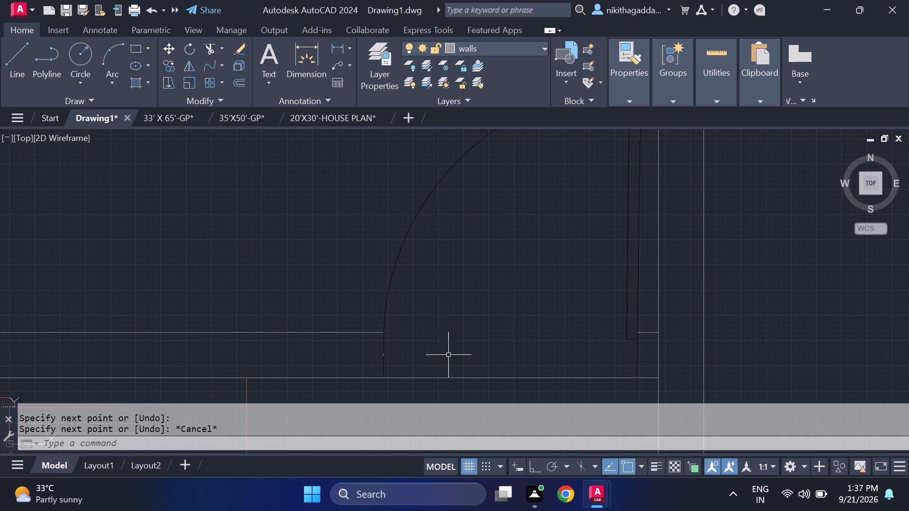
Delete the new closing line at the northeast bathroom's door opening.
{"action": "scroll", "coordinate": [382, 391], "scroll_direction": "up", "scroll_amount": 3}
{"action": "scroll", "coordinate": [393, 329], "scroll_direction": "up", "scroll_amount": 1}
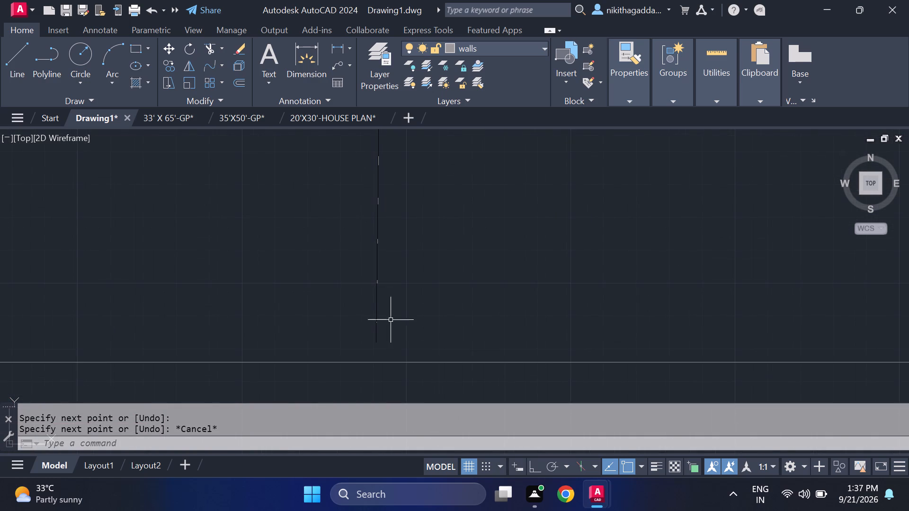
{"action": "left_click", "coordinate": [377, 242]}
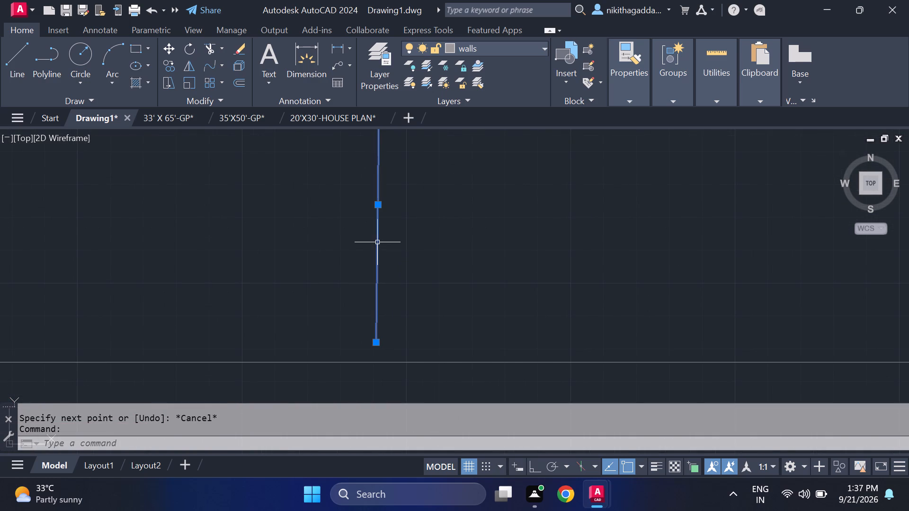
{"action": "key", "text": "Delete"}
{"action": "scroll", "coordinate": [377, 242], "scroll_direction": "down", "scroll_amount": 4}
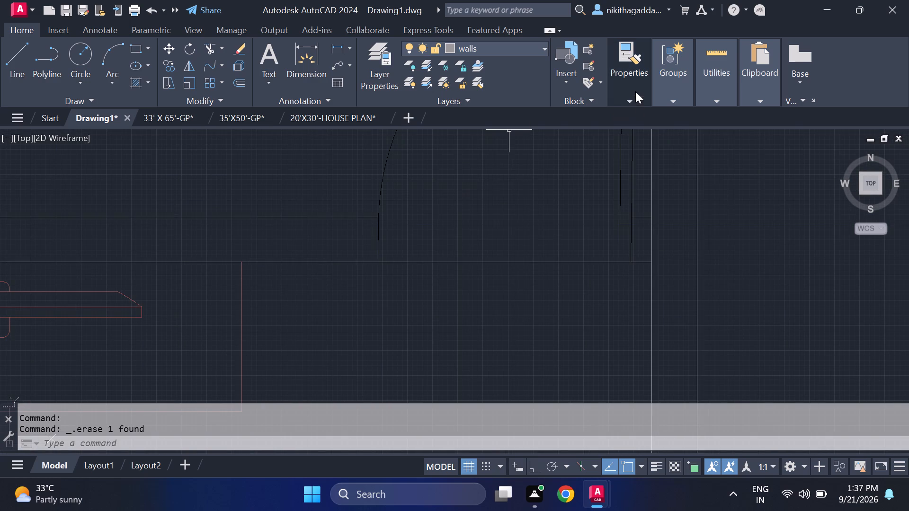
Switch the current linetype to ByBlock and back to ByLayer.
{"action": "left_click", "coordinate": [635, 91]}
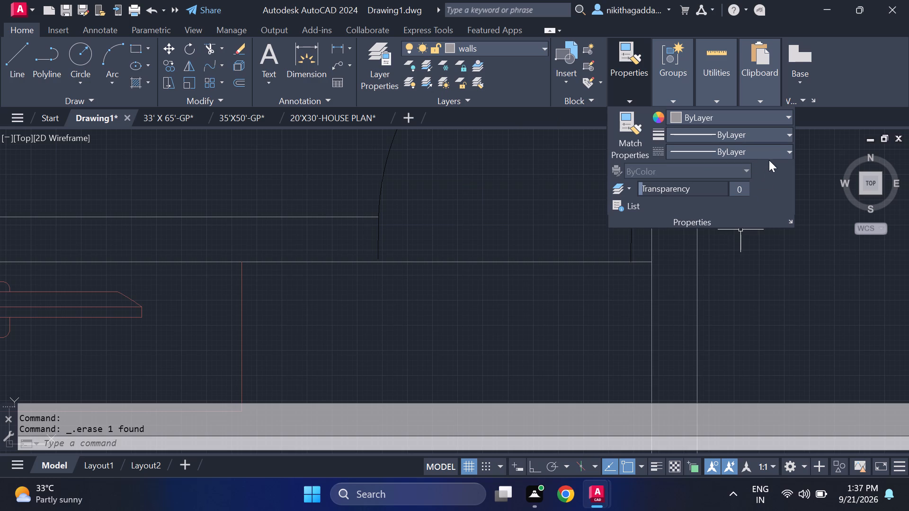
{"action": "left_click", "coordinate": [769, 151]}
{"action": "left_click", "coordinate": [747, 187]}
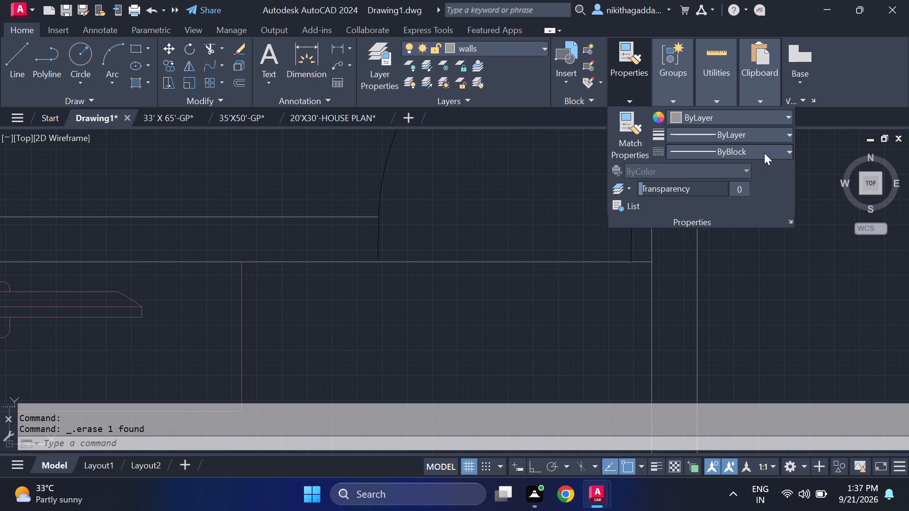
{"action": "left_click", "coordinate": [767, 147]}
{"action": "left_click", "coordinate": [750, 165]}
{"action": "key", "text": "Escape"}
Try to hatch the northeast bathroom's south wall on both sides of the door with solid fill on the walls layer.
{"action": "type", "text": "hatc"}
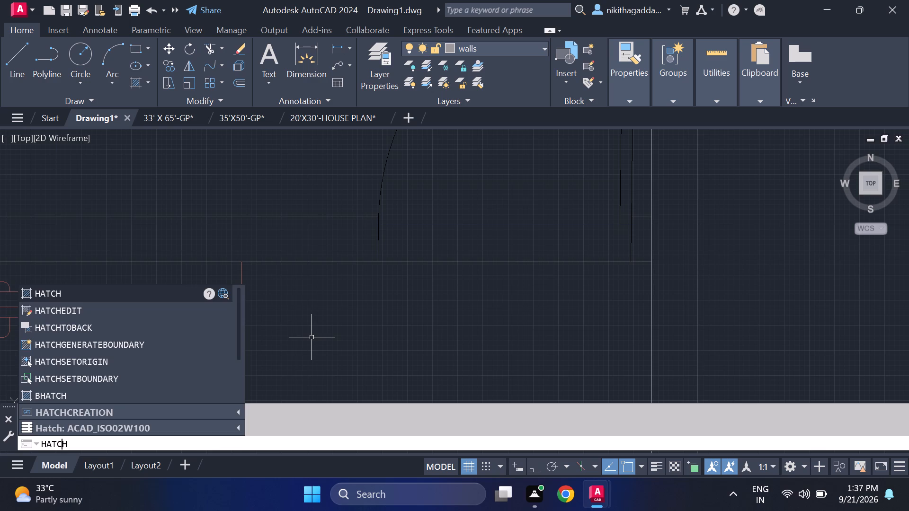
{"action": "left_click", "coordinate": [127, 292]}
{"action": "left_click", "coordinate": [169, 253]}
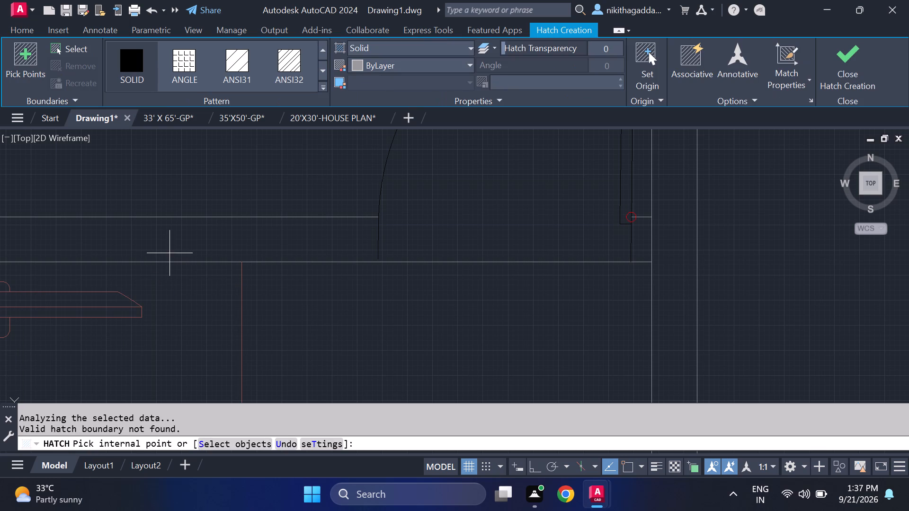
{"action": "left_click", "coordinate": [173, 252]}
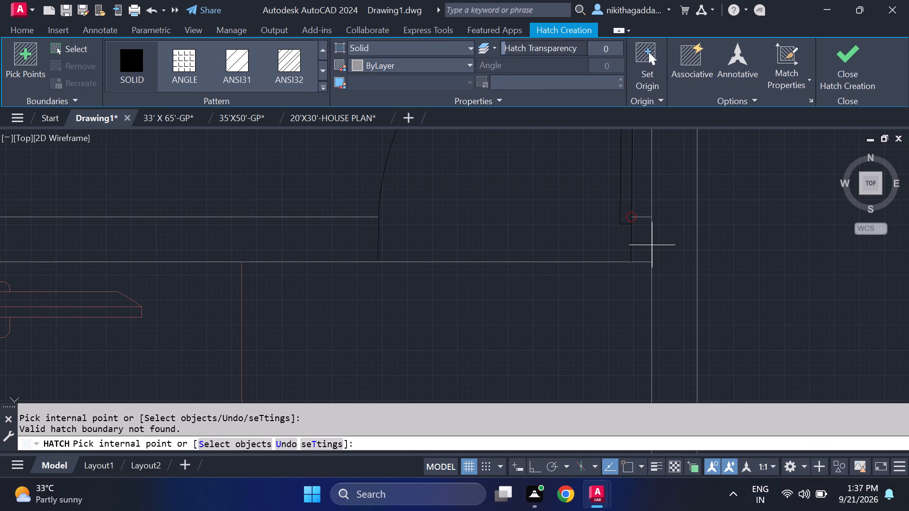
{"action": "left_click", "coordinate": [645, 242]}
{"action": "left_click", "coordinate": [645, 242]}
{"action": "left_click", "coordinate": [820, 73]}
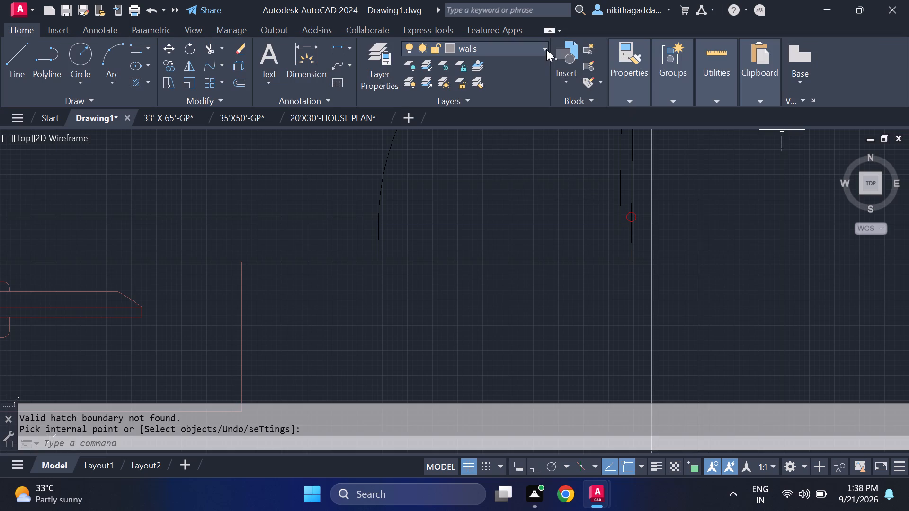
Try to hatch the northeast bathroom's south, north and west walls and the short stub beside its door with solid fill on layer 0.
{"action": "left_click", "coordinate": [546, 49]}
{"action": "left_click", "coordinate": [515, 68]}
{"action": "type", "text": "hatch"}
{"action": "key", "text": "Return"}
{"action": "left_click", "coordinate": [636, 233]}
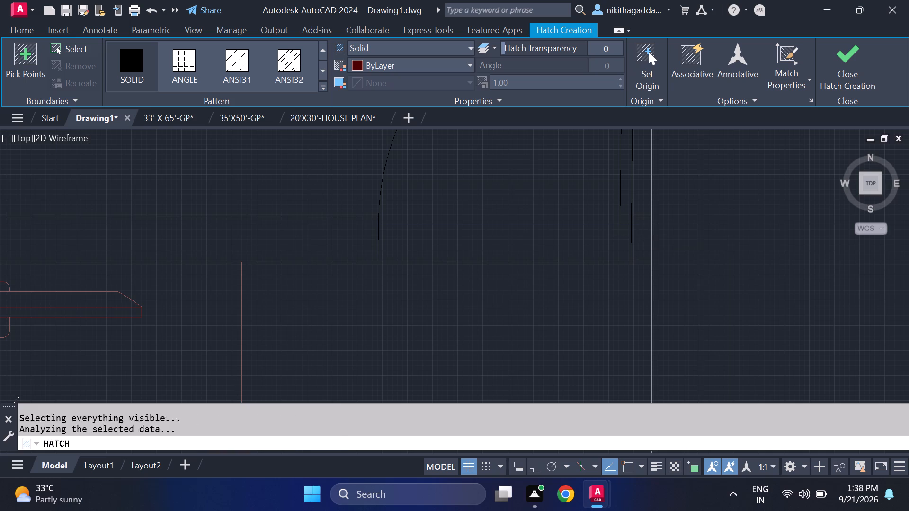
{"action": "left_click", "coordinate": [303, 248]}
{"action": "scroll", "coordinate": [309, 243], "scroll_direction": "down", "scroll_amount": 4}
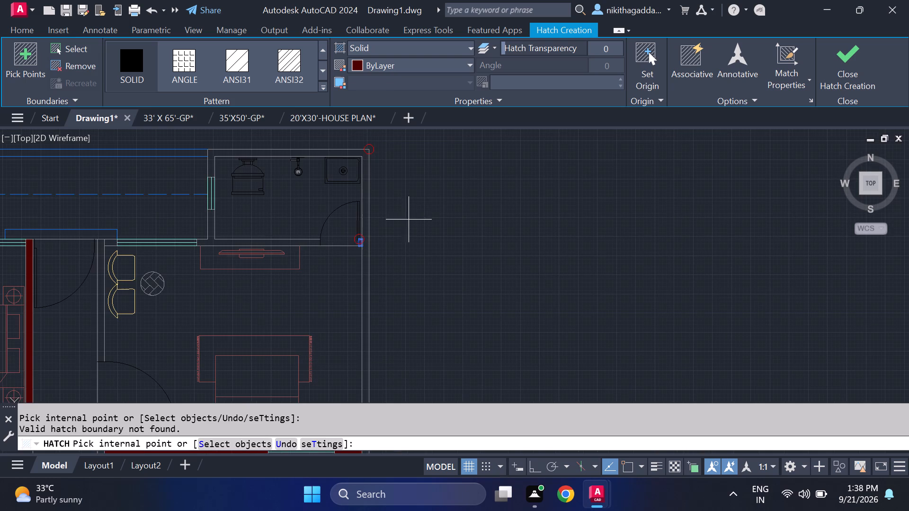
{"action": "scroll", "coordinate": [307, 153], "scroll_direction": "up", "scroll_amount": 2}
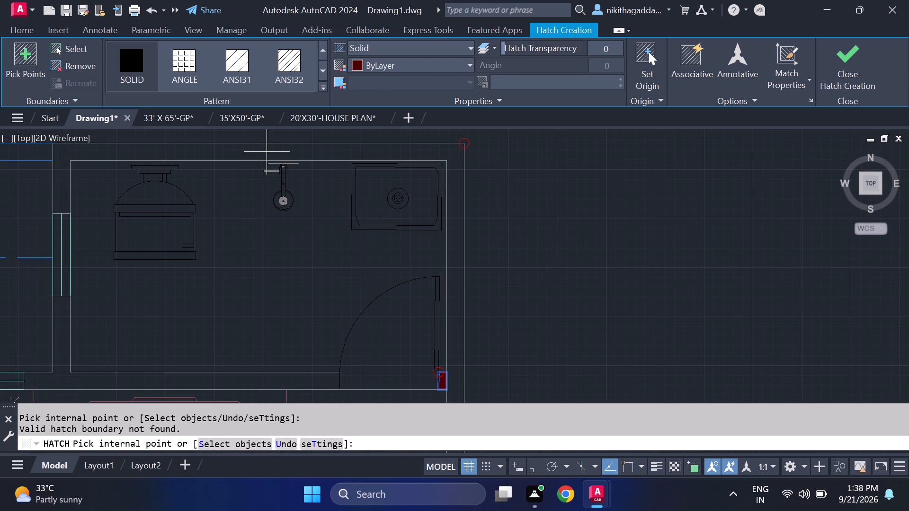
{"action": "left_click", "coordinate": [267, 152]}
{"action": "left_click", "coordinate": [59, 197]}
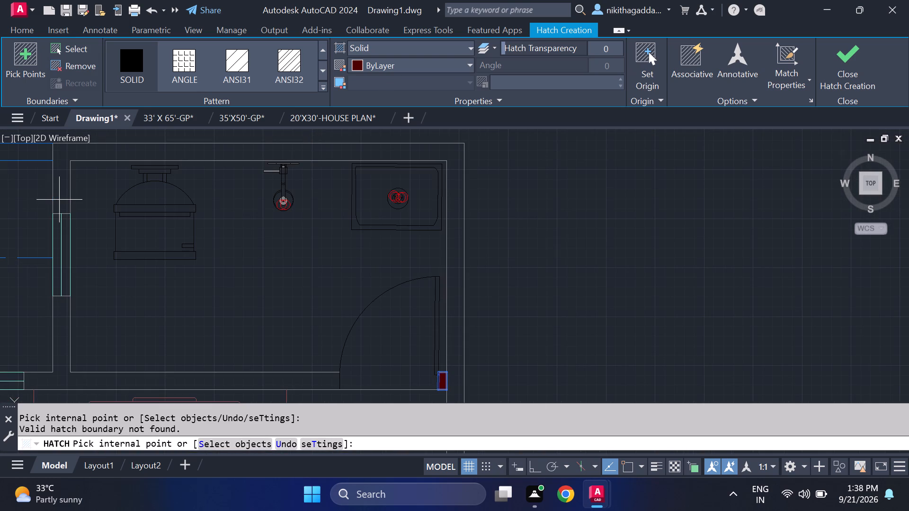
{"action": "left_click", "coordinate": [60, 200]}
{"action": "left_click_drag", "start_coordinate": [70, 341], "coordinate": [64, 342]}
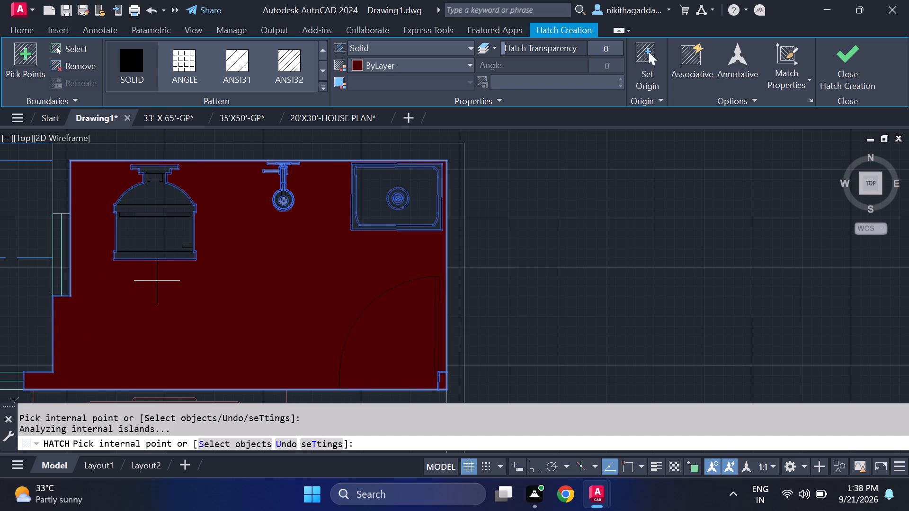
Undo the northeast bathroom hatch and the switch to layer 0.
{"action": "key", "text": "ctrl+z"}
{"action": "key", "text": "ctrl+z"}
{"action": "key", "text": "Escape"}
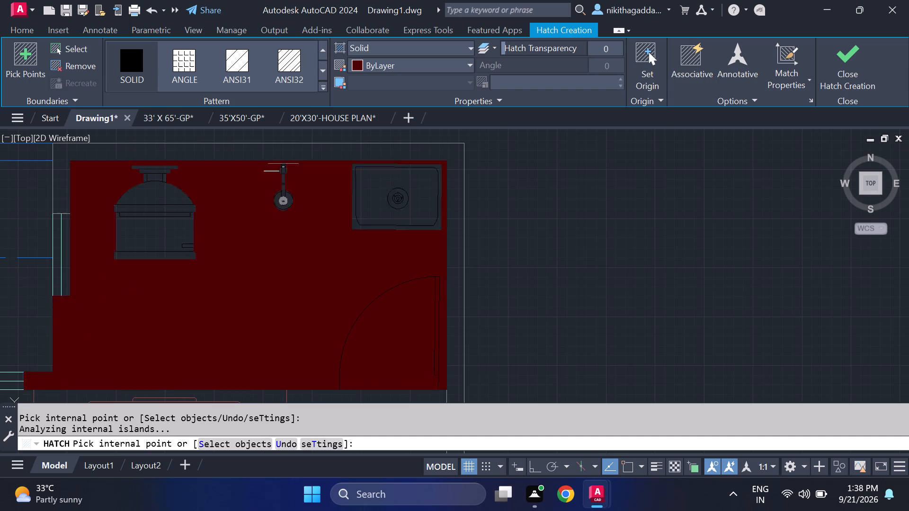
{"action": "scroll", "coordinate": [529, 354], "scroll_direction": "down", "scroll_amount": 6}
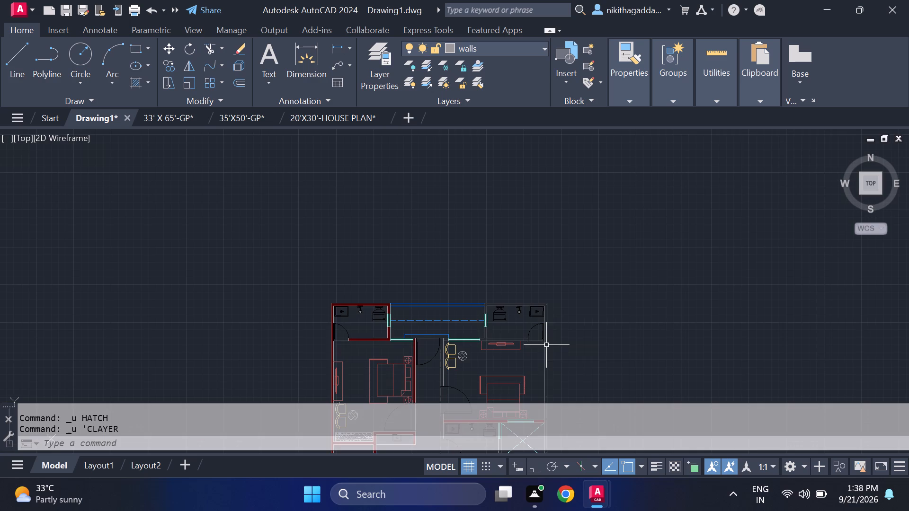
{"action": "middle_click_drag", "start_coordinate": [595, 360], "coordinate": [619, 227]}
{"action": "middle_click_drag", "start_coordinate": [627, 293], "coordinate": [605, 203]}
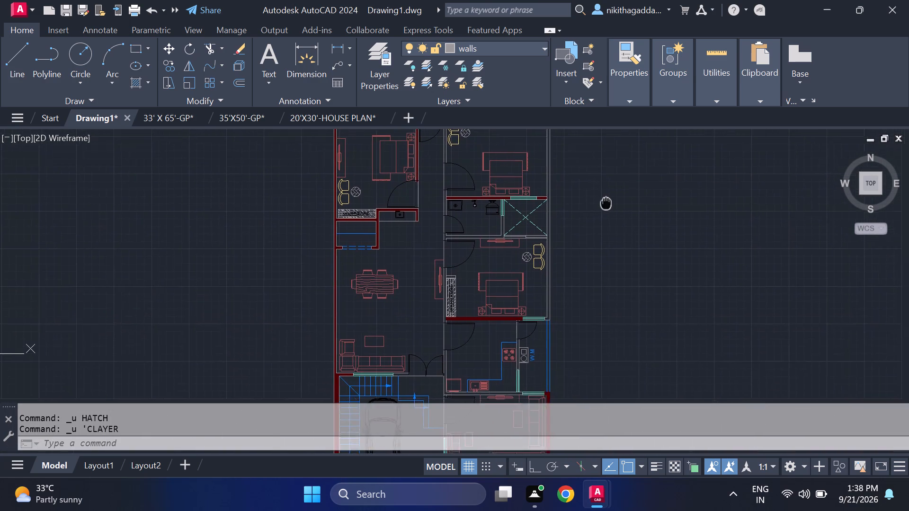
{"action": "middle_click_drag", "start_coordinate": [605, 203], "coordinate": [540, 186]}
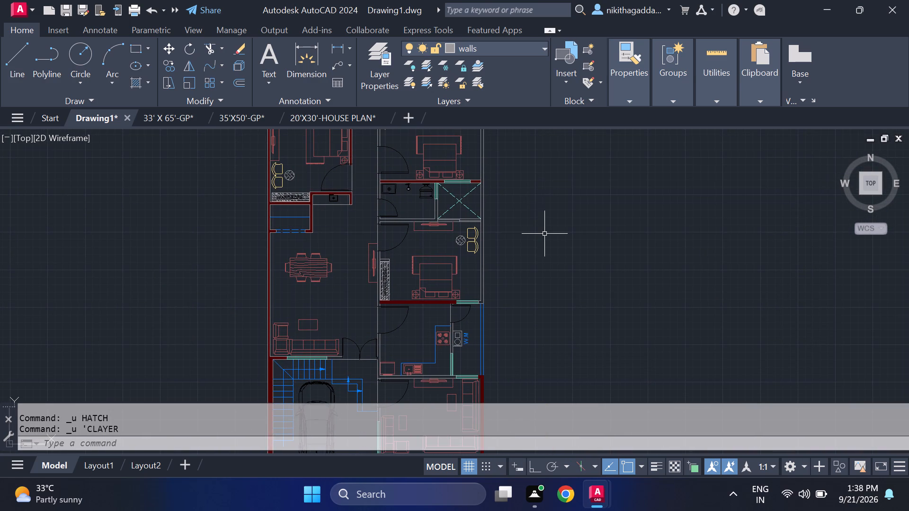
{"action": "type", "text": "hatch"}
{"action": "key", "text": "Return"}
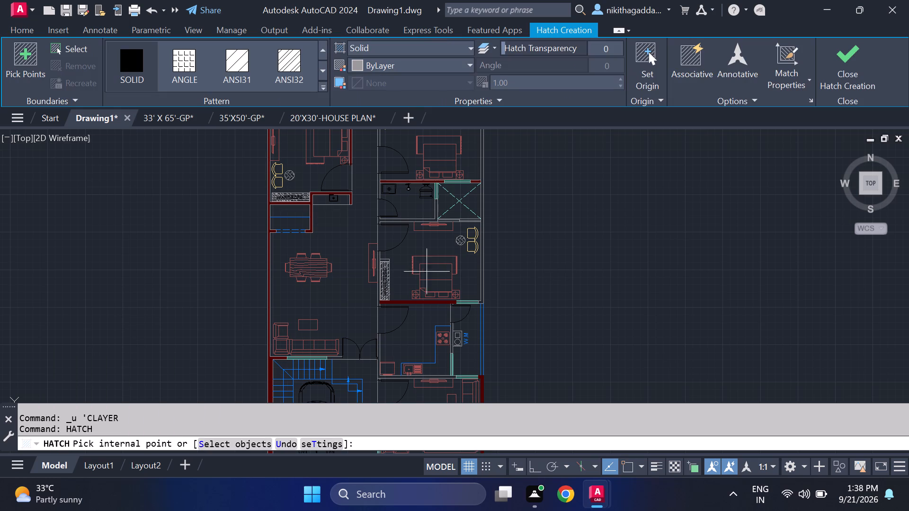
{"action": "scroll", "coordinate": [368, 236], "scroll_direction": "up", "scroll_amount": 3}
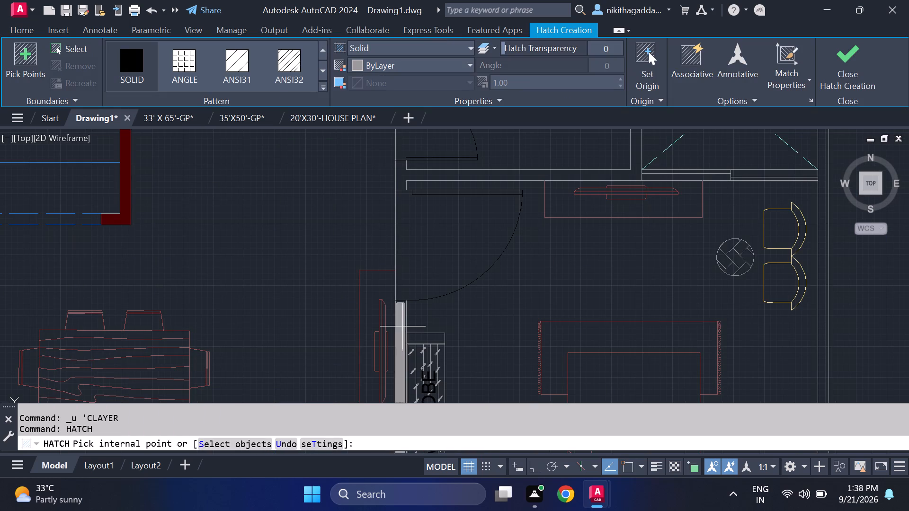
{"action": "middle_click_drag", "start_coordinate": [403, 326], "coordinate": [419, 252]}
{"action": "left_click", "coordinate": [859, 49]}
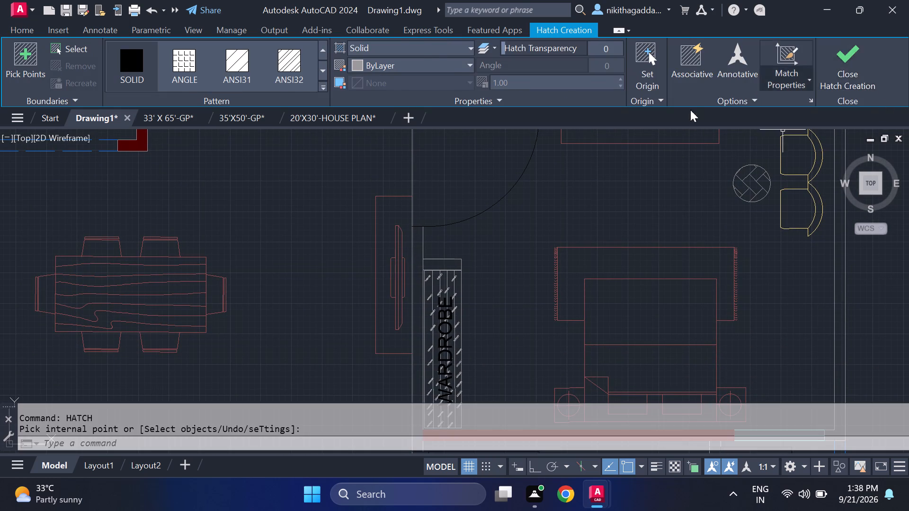
Make layer 0 current and solid-hatch the southeast bedroom's west wall beside the wardrobe and the short wall at the wardrobe's north end.
{"action": "left_click", "coordinate": [535, 48]}
{"action": "left_click", "coordinate": [510, 63]}
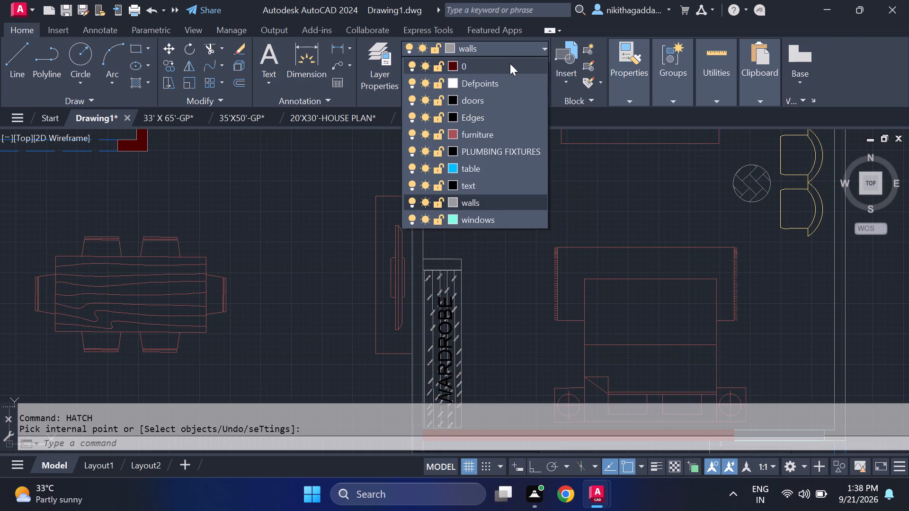
{"action": "type", "text": "hatch"}
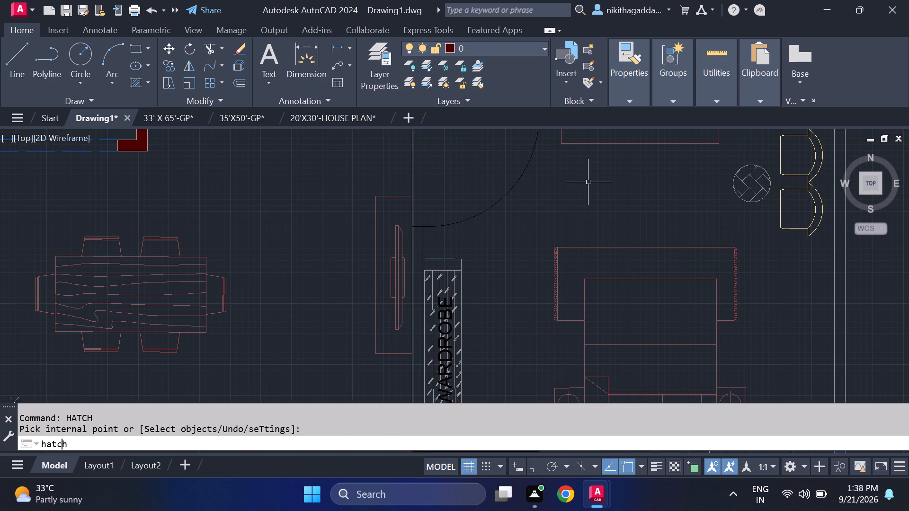
{"action": "key", "text": "Return"}
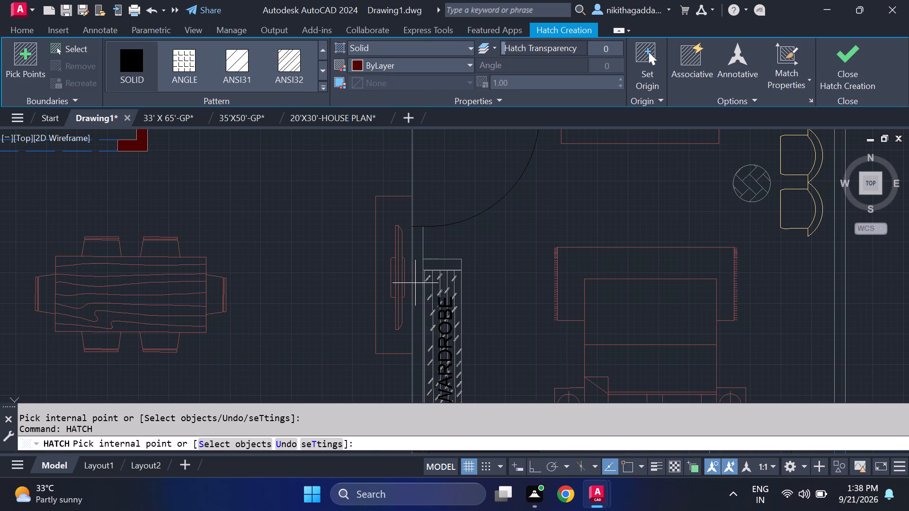
{"action": "left_click", "coordinate": [416, 281]}
{"action": "middle_click_drag", "start_coordinate": [501, 213], "coordinate": [500, 175]}
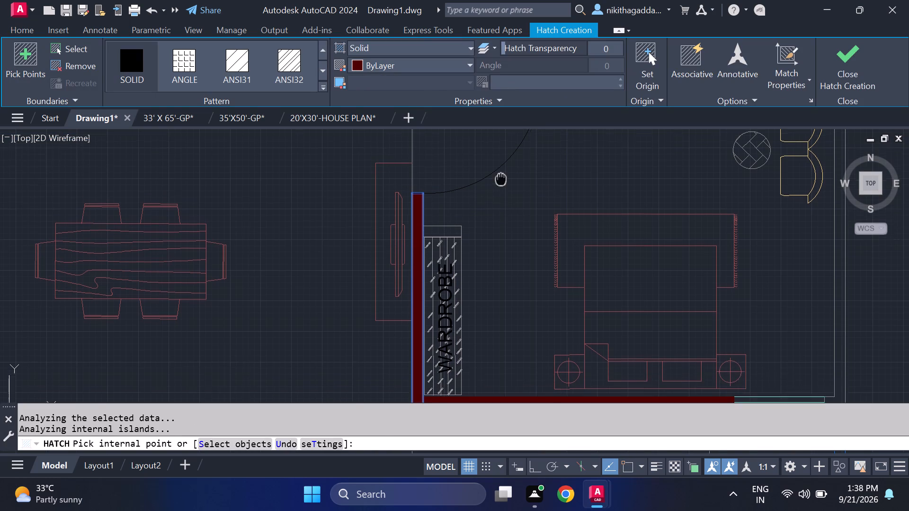
{"action": "middle_click_drag", "start_coordinate": [500, 175], "coordinate": [500, 164]}
{"action": "left_click", "coordinate": [444, 215]}
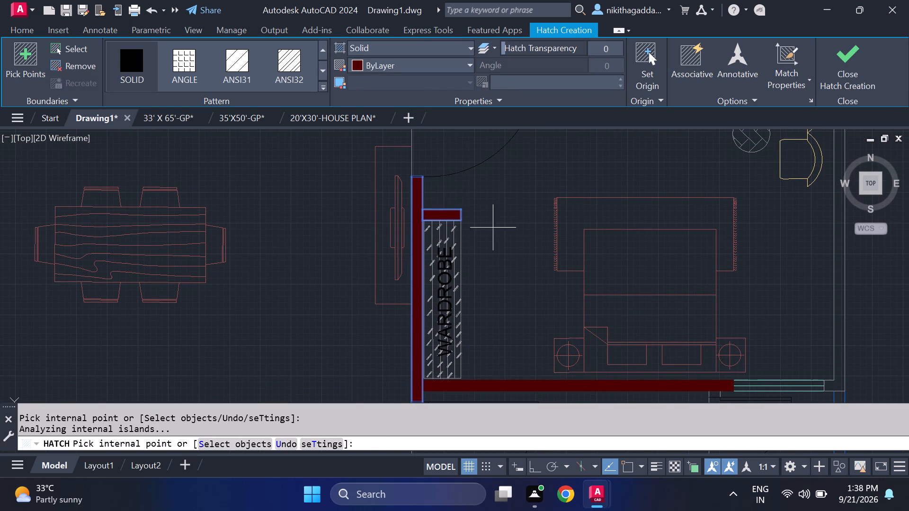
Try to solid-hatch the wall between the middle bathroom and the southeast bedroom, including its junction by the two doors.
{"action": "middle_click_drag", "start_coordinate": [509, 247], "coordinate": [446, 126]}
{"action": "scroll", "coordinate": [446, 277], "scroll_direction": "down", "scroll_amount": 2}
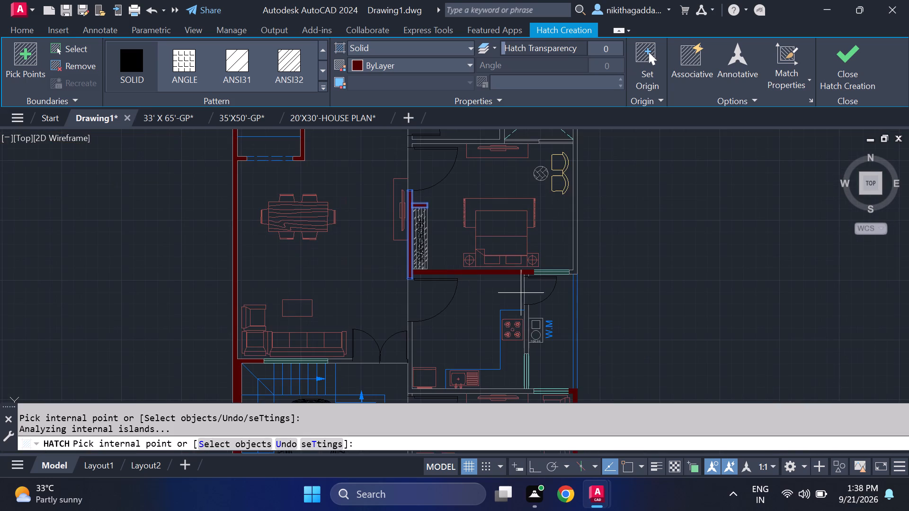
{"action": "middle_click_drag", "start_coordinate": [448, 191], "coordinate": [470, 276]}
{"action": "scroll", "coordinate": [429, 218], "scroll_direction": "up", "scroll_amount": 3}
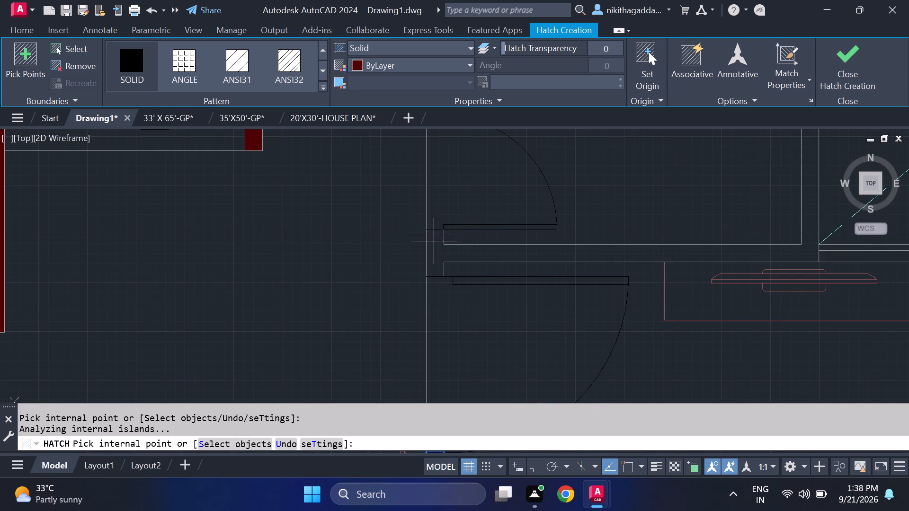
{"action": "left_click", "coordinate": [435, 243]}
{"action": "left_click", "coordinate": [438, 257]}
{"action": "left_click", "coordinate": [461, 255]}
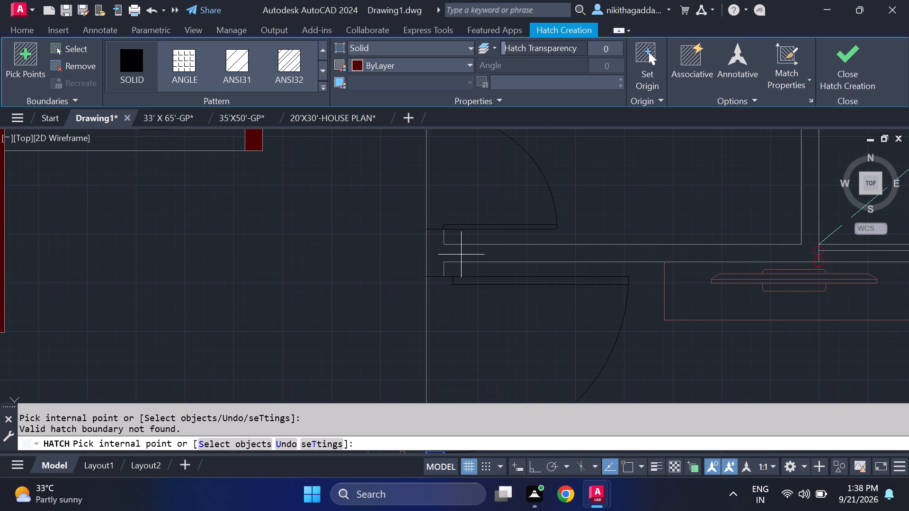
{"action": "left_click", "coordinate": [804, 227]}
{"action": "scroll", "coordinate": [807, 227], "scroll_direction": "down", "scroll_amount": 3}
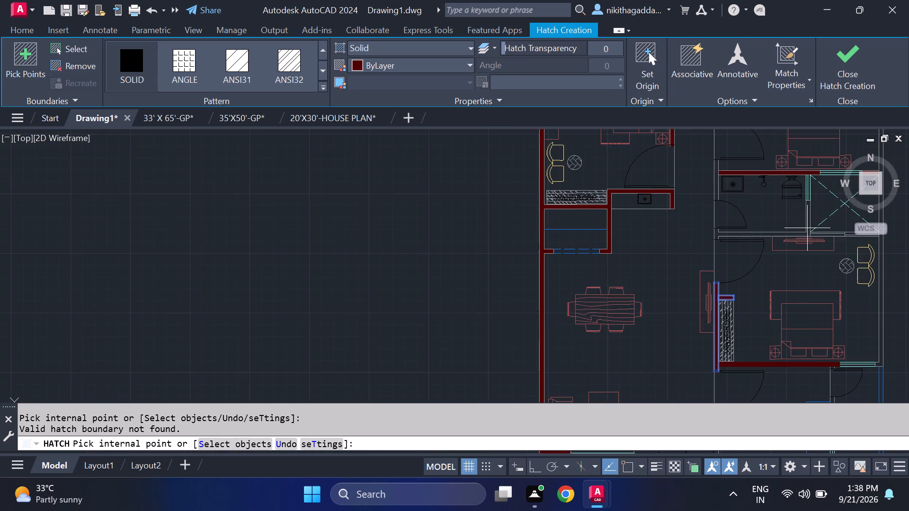
Solid-hatch the continuous east exterior wall from the southeast bedroom up around the northeast bathroom on layer 0.
{"action": "middle_click_drag", "start_coordinate": [807, 228], "coordinate": [609, 262]}
{"action": "scroll", "coordinate": [635, 262], "scroll_direction": "up", "scroll_amount": 3}
{"action": "middle_click_drag", "start_coordinate": [648, 260], "coordinate": [553, 304]}
{"action": "scroll", "coordinate": [553, 304], "scroll_direction": "down", "scroll_amount": 1}
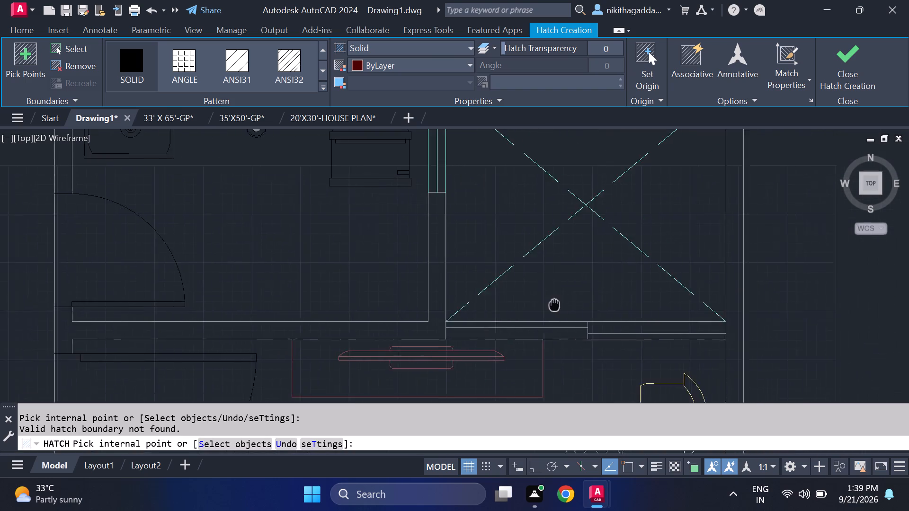
{"action": "middle_click_drag", "start_coordinate": [553, 304], "coordinate": [553, 301]}
{"action": "scroll", "coordinate": [553, 304], "scroll_direction": "down", "scroll_amount": 2}
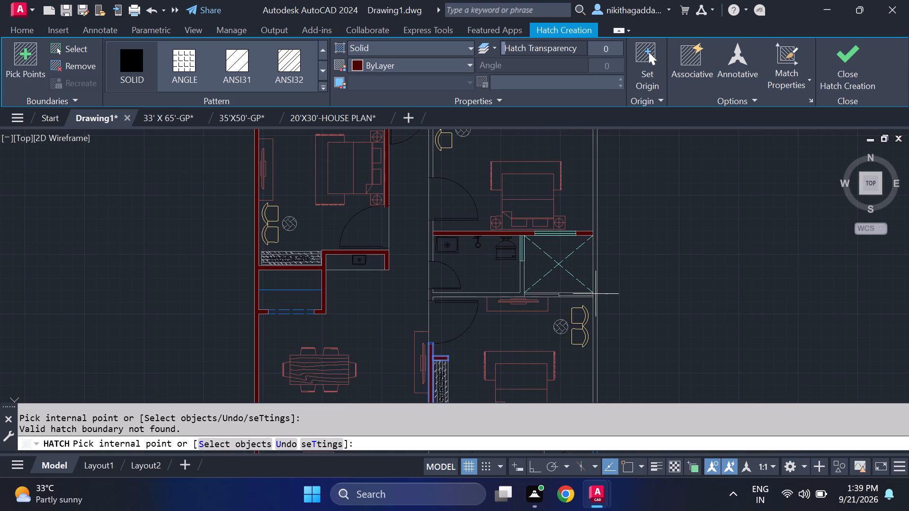
{"action": "left_click", "coordinate": [596, 294]}
{"action": "scroll", "coordinate": [615, 291], "scroll_direction": "down", "scroll_amount": 3}
{"action": "scroll", "coordinate": [627, 291], "scroll_direction": "up", "scroll_amount": 2}
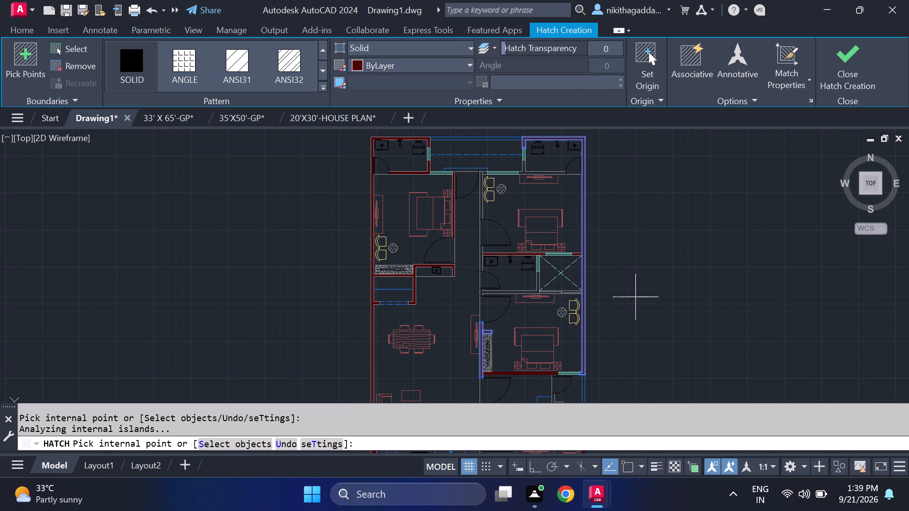
{"action": "middle_click_drag", "start_coordinate": [635, 297], "coordinate": [635, 255]}
{"action": "middle_click_drag", "start_coordinate": [635, 249], "coordinate": [635, 214]}
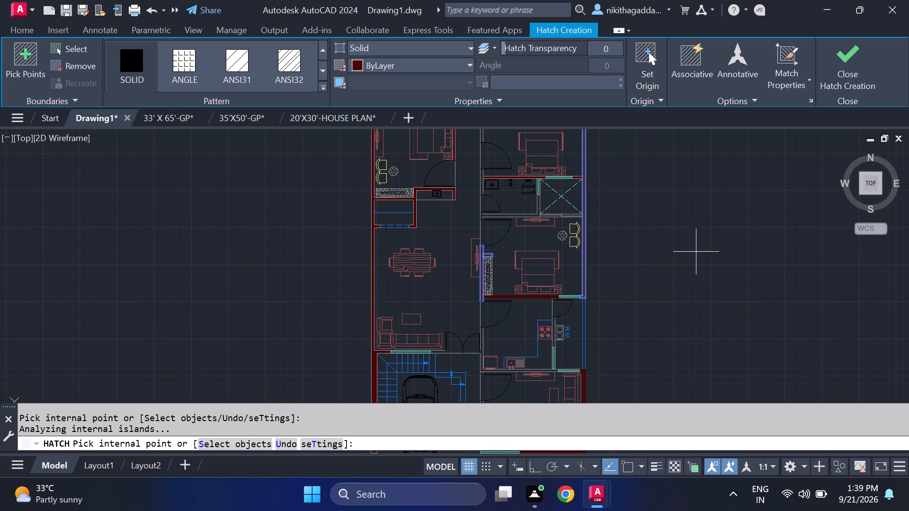
{"action": "left_click", "coordinate": [845, 80]}
{"action": "scroll", "coordinate": [603, 332], "scroll_direction": "up", "scroll_amount": 1}
{"action": "scroll", "coordinate": [603, 332], "scroll_direction": "down", "scroll_amount": 1}
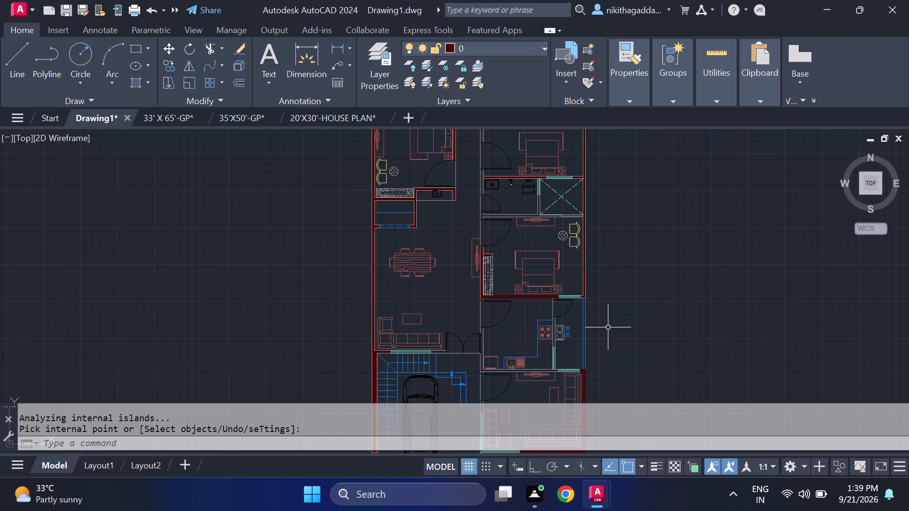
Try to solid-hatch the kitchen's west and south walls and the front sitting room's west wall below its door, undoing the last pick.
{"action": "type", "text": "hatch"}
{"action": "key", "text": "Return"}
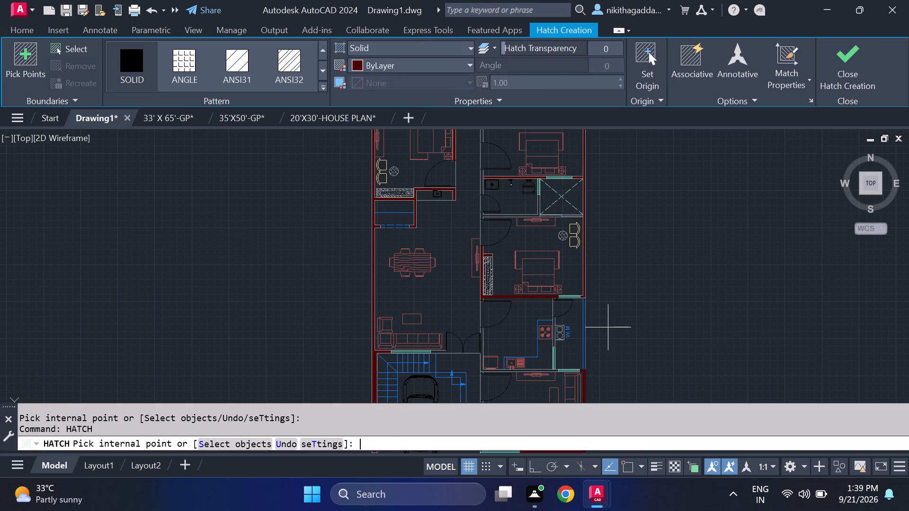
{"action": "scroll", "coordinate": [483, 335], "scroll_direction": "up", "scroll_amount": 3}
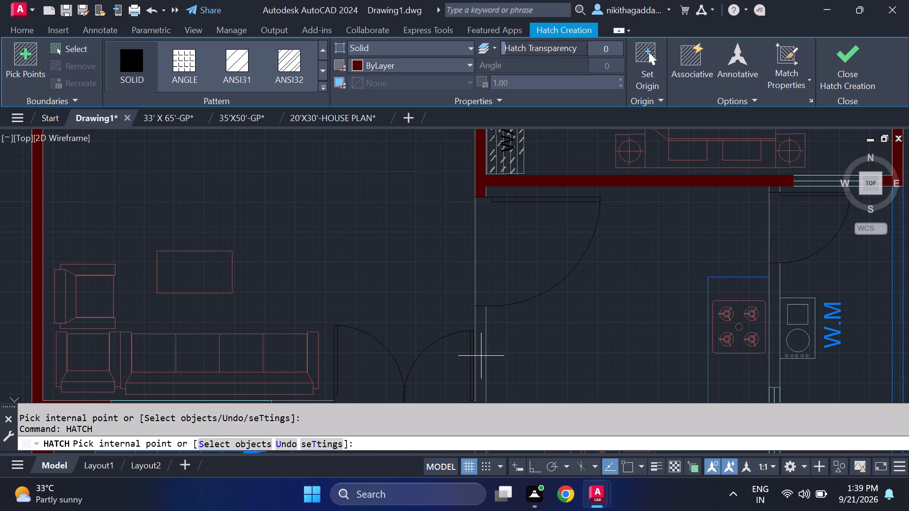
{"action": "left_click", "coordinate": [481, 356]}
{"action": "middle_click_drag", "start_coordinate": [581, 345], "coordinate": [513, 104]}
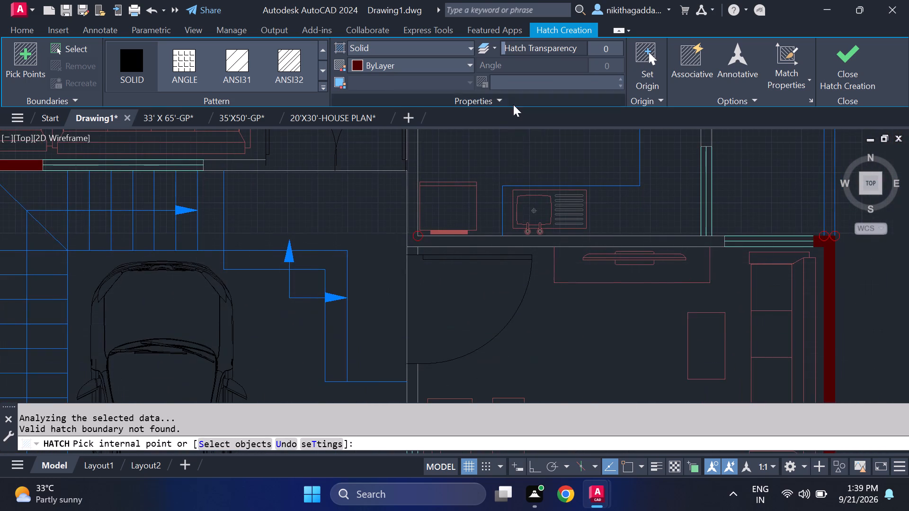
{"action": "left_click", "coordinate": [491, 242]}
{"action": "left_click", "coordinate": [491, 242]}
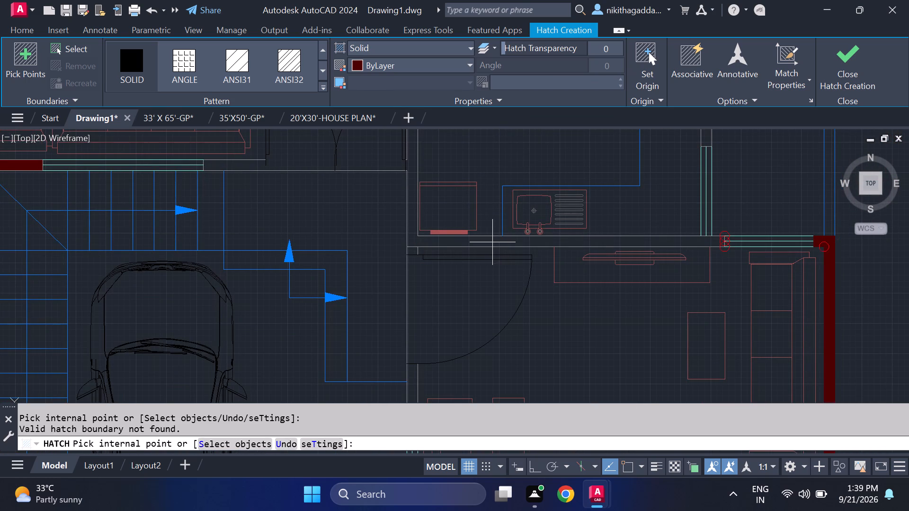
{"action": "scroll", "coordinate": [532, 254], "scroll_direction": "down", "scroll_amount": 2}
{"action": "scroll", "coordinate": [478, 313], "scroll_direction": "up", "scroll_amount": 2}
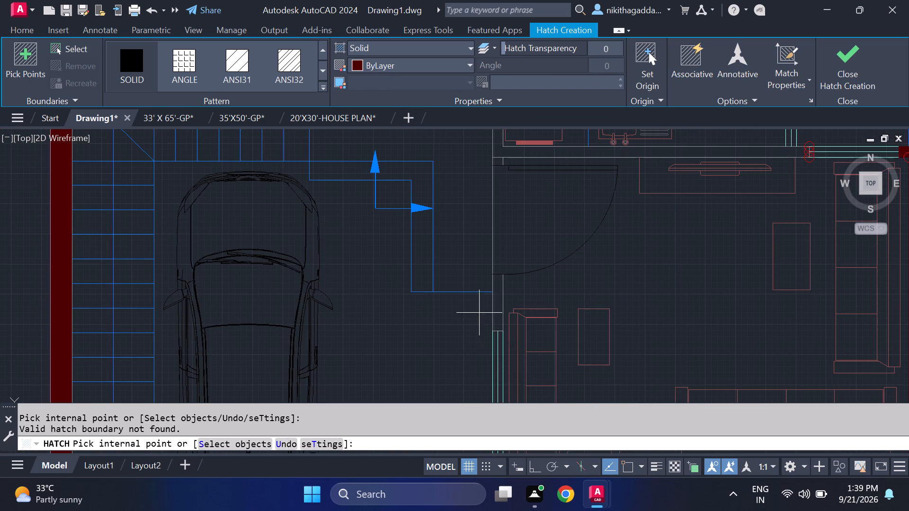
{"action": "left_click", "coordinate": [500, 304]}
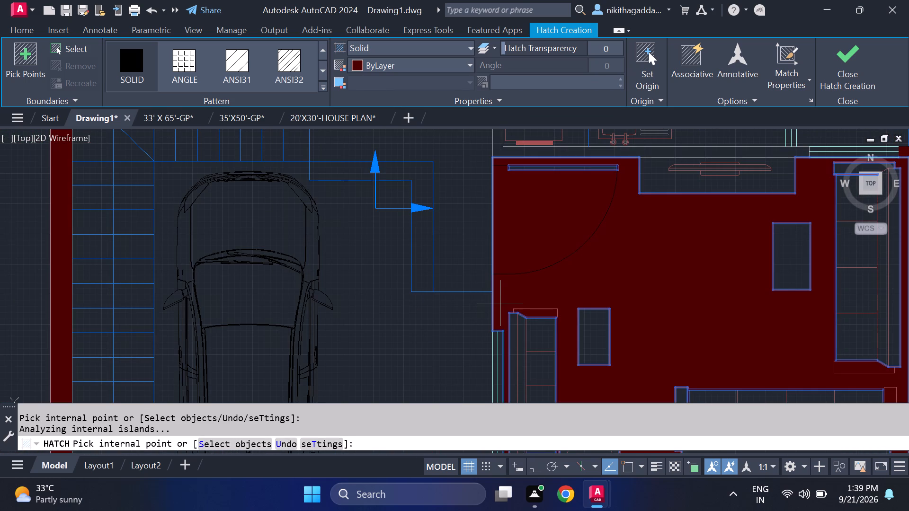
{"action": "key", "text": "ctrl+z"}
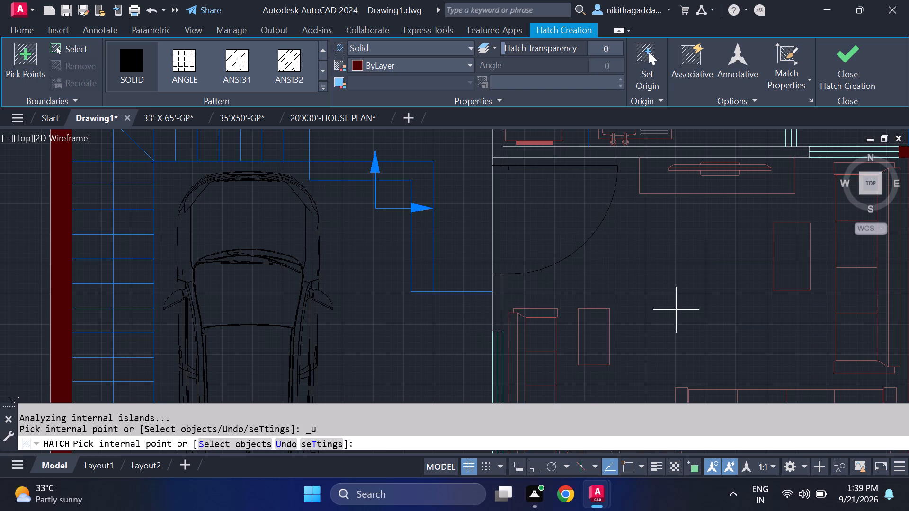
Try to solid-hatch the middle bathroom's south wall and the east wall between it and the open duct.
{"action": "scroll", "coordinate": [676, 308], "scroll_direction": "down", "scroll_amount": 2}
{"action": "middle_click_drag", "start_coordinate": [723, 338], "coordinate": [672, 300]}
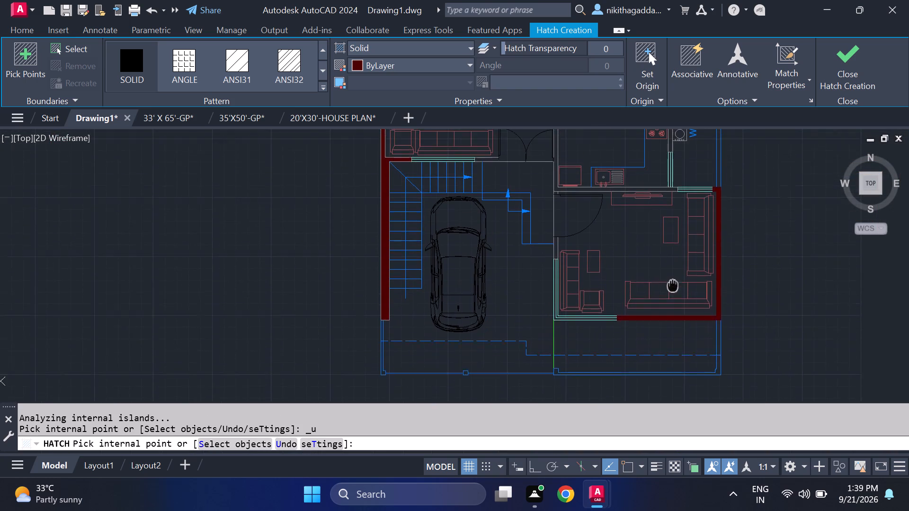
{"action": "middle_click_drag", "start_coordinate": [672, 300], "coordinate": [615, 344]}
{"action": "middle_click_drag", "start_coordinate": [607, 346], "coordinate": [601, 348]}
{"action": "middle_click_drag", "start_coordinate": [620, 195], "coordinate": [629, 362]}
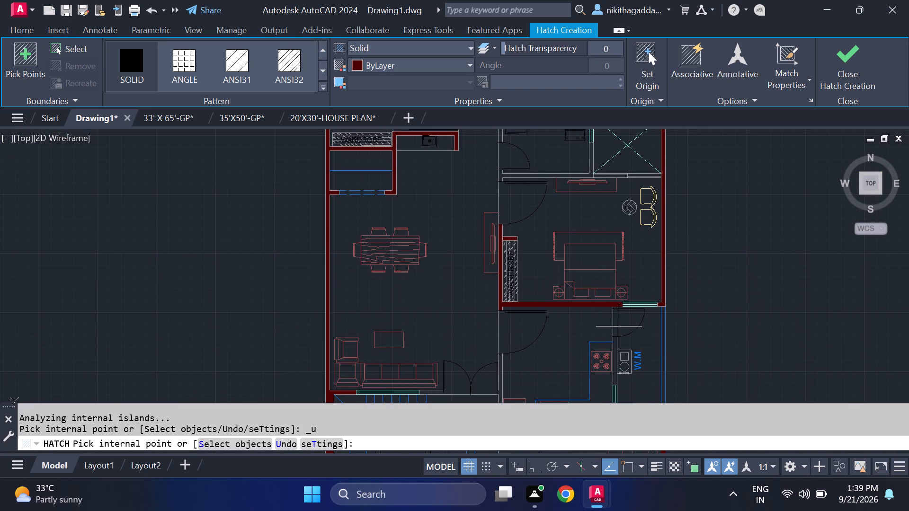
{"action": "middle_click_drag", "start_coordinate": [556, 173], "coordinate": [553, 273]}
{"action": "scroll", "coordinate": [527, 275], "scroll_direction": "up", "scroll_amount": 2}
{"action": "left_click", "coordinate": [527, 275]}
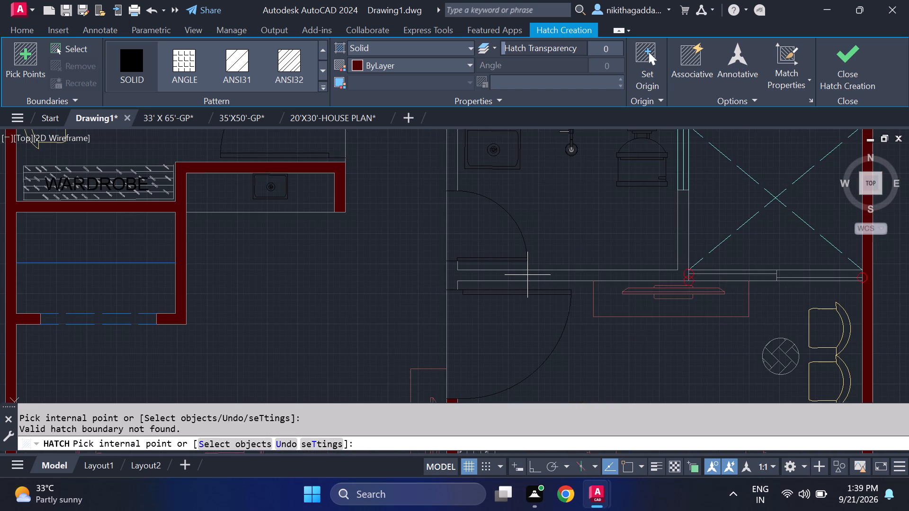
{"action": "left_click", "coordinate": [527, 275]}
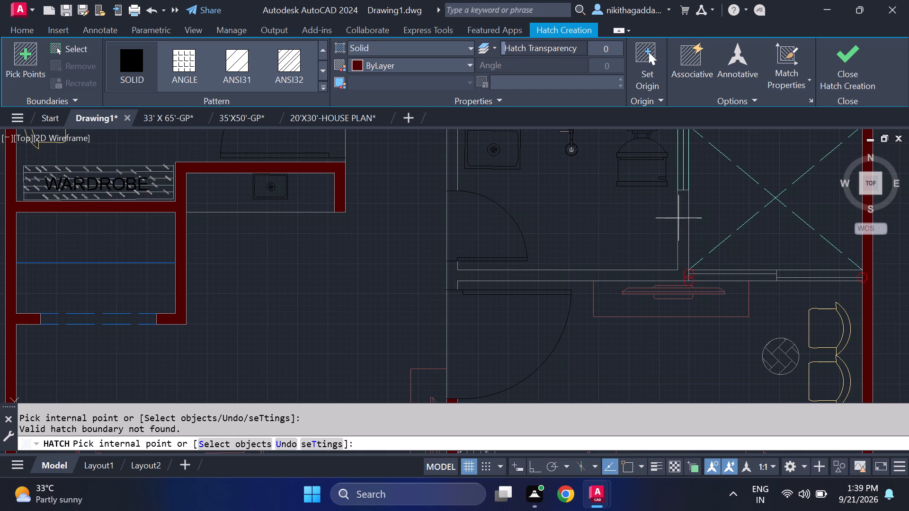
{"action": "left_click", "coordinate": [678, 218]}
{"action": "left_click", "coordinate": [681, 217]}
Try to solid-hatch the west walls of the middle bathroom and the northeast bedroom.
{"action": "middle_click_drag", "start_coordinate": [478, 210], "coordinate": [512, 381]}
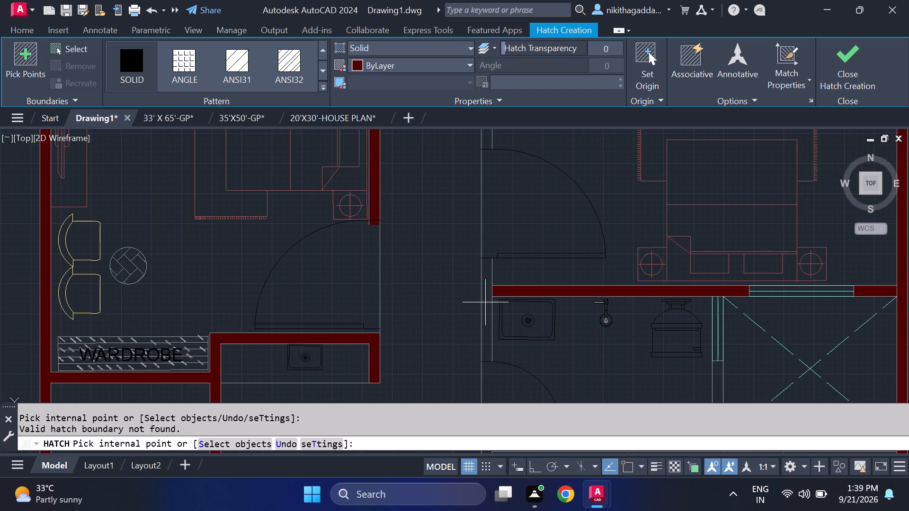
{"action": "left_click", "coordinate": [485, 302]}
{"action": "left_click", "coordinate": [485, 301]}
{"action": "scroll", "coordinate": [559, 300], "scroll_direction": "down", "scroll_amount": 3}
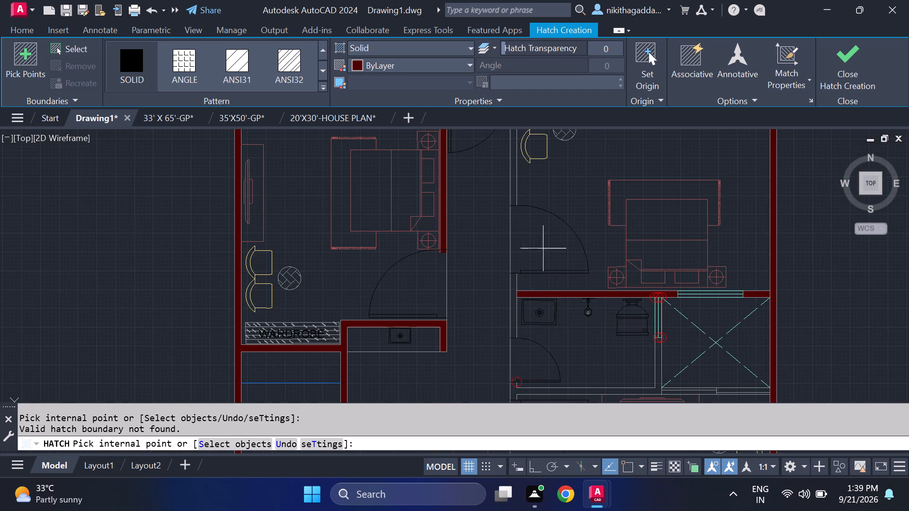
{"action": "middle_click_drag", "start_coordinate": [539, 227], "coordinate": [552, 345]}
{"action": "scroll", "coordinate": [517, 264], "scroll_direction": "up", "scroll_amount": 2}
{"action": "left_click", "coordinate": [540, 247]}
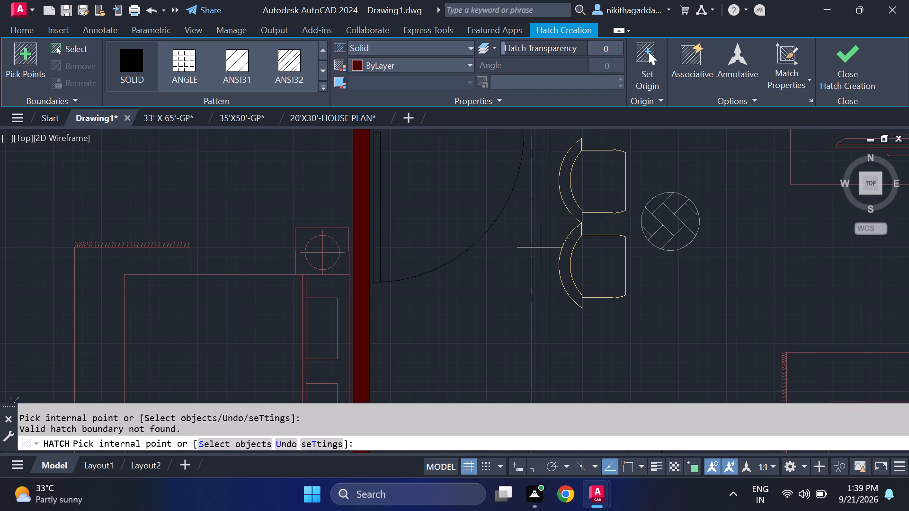
Solid-hatch the short wall piece west of the northeast bedroom's north window on layer 0.
{"action": "middle_click_drag", "start_coordinate": [543, 244], "coordinate": [543, 437]}
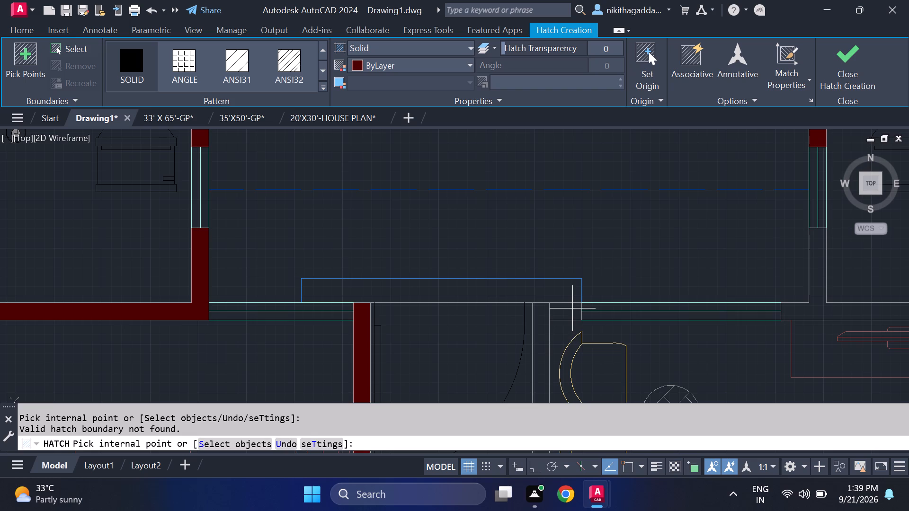
{"action": "left_click", "coordinate": [572, 308]}
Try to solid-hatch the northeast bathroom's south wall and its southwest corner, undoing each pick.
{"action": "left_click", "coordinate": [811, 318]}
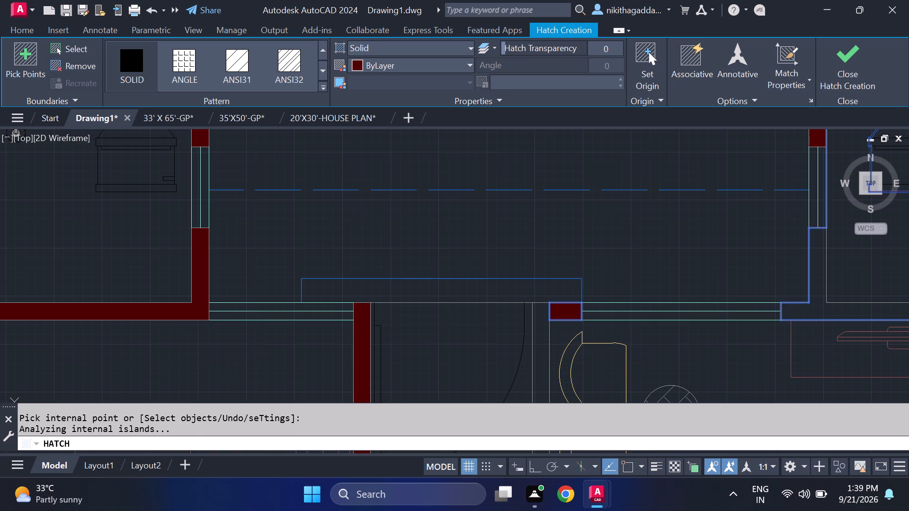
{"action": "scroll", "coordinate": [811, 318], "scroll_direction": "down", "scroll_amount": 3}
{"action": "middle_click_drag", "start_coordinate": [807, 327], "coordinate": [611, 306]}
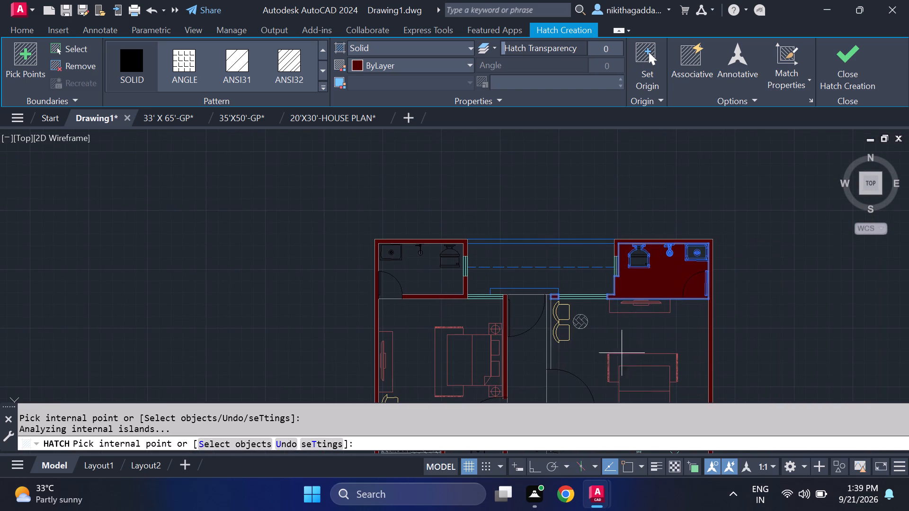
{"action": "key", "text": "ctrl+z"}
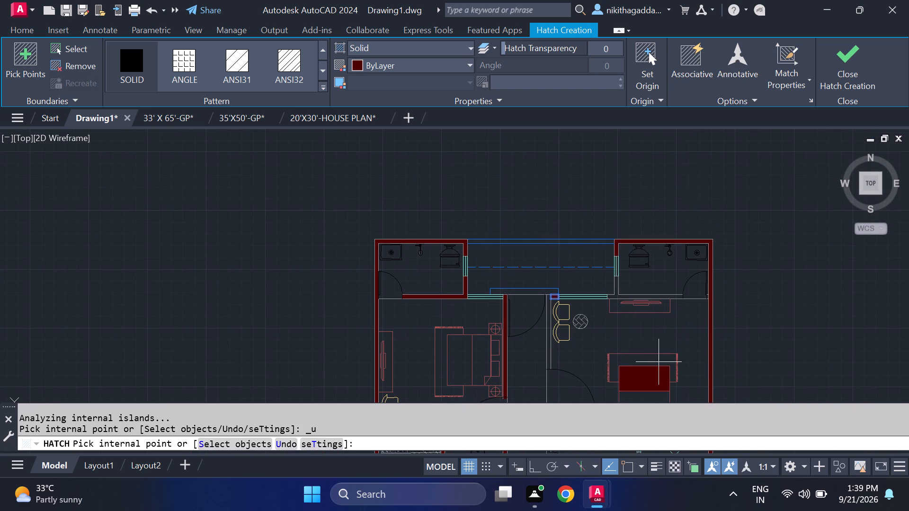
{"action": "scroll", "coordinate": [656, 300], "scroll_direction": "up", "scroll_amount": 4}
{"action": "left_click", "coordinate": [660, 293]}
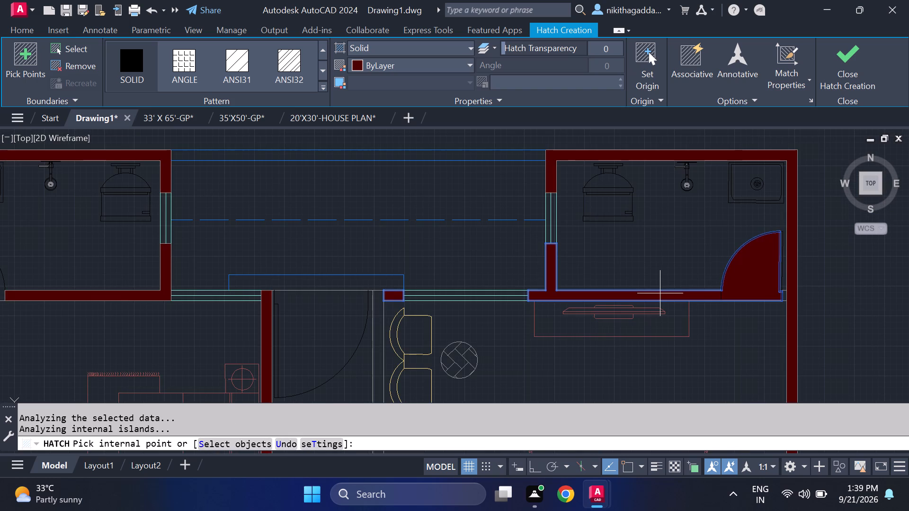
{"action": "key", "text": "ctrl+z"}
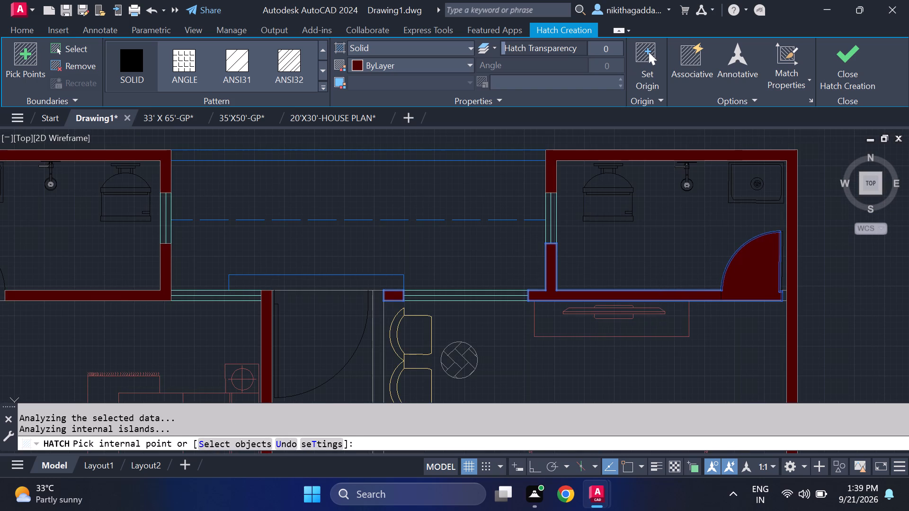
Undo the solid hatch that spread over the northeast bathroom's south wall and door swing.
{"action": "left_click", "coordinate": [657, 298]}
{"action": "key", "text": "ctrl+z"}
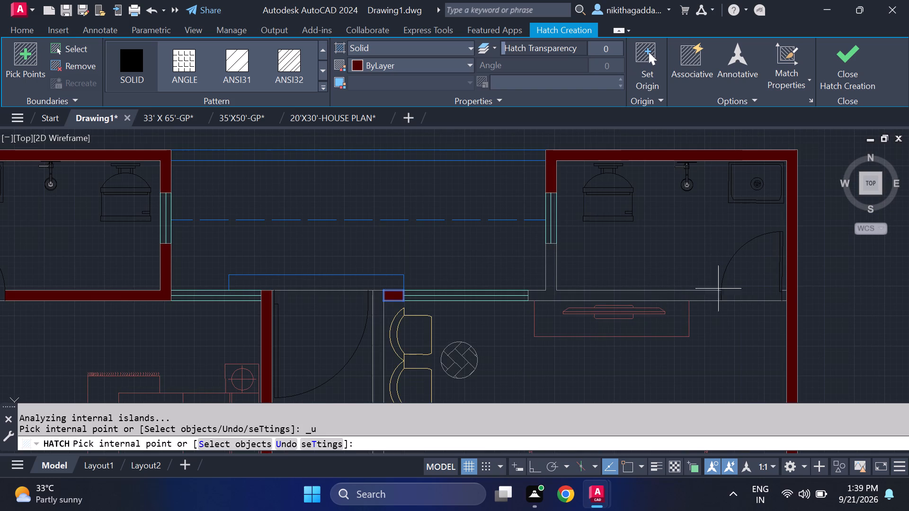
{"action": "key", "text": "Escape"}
Move the northeast bathroom's door out of its south wall opening, up into the room.
{"action": "left_click", "coordinate": [749, 273]}
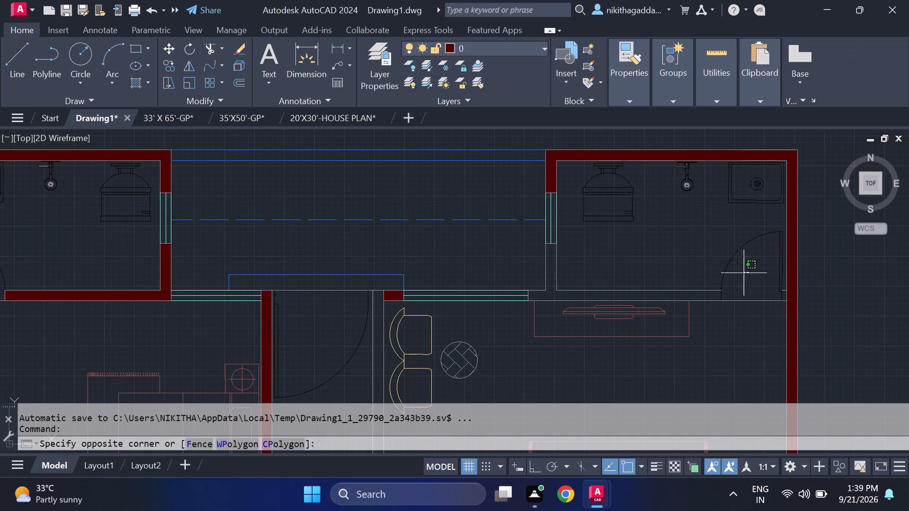
{"action": "left_click", "coordinate": [704, 276]}
{"action": "key", "text": "m"}
{"action": "key", "text": "Return"}
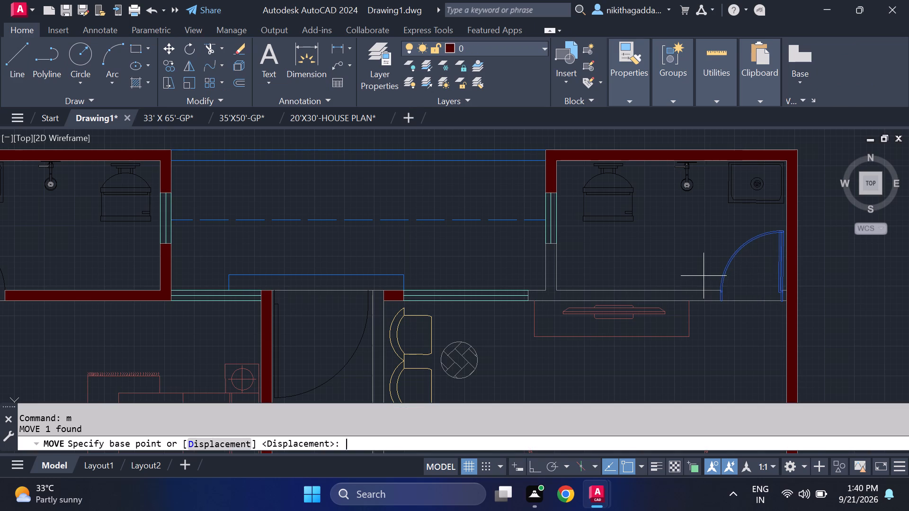
{"action": "left_click", "coordinate": [720, 301]}
{"action": "left_click", "coordinate": [690, 268]}
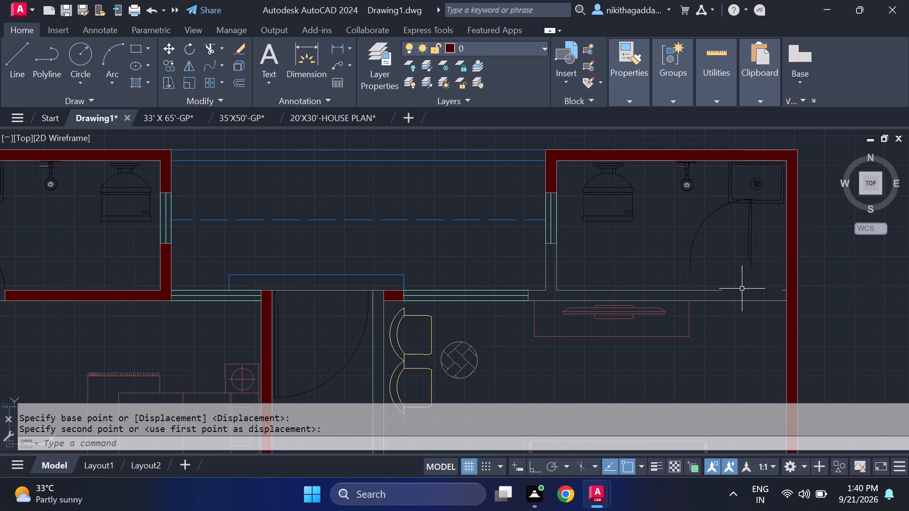
Extend the inner line of the northeast bathroom's south wall across the door opening to the east wall.
{"action": "type", "text": "ex"}
{"action": "key", "text": "Return"}
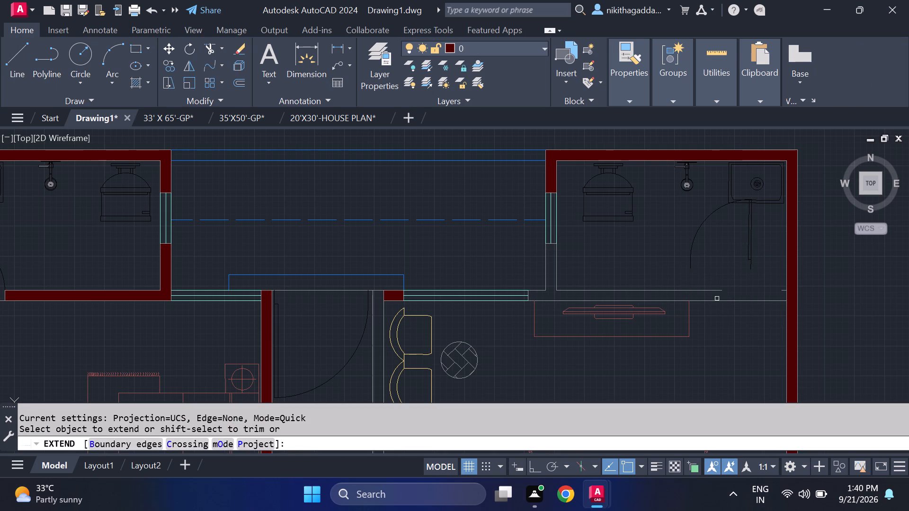
{"action": "left_click", "coordinate": [714, 290]}
{"action": "key", "text": "Escape"}
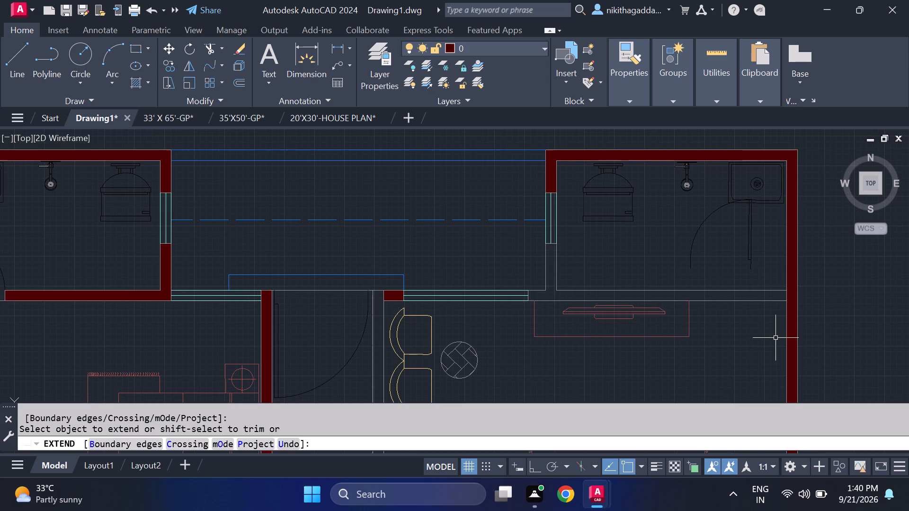
Solid-hatch the northeast bathroom's closed south wall and southwest corner on layer 0.
{"action": "key", "text": "h"}
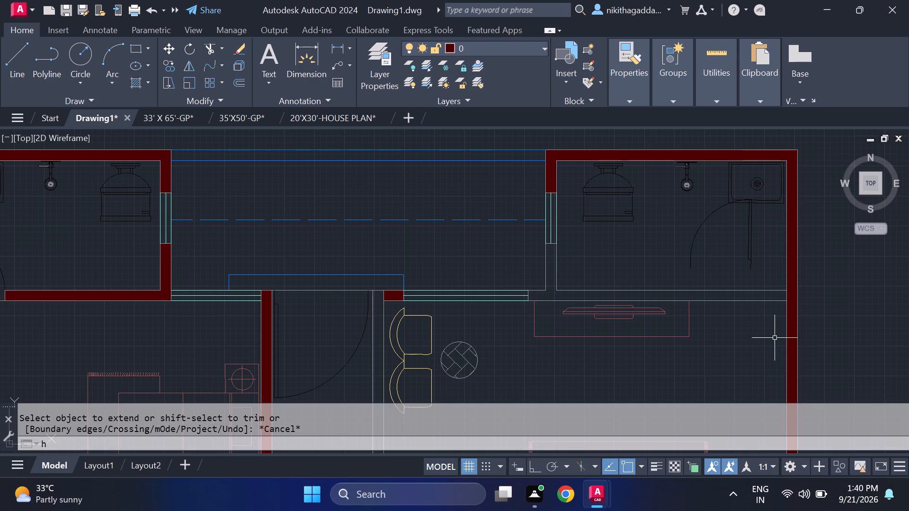
{"action": "type", "text": "atc"}
{"action": "key", "text": "h"}
{"action": "key", "text": "Return"}
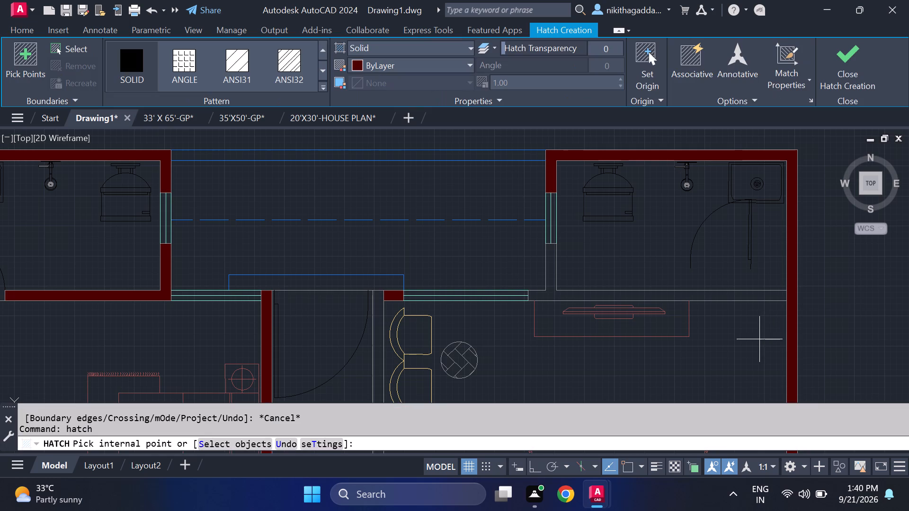
{"action": "left_click", "coordinate": [733, 294]}
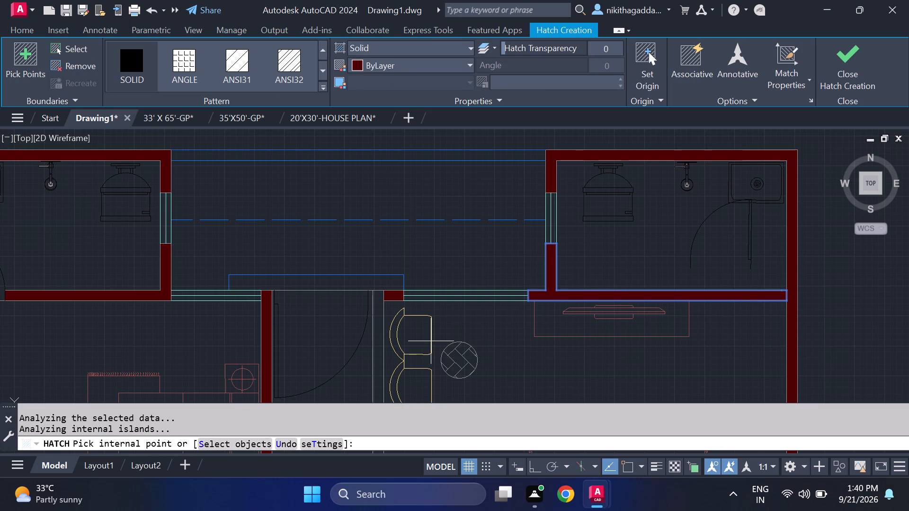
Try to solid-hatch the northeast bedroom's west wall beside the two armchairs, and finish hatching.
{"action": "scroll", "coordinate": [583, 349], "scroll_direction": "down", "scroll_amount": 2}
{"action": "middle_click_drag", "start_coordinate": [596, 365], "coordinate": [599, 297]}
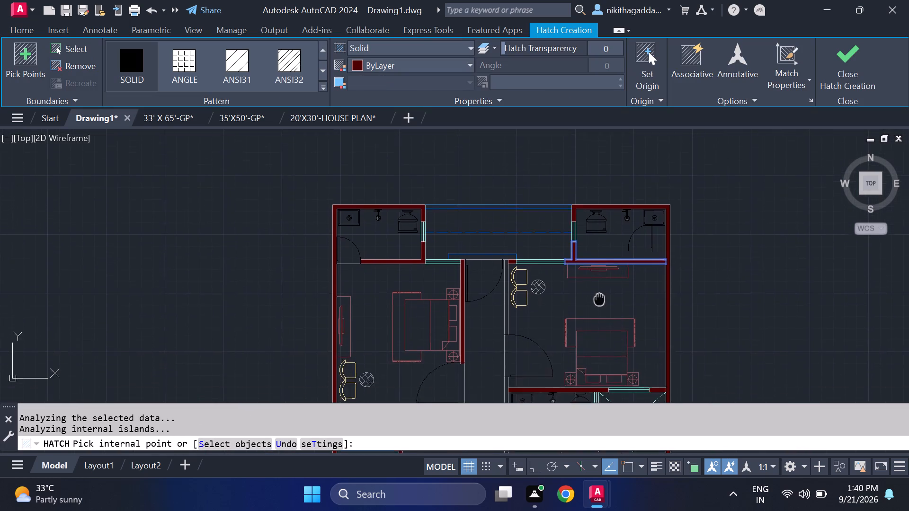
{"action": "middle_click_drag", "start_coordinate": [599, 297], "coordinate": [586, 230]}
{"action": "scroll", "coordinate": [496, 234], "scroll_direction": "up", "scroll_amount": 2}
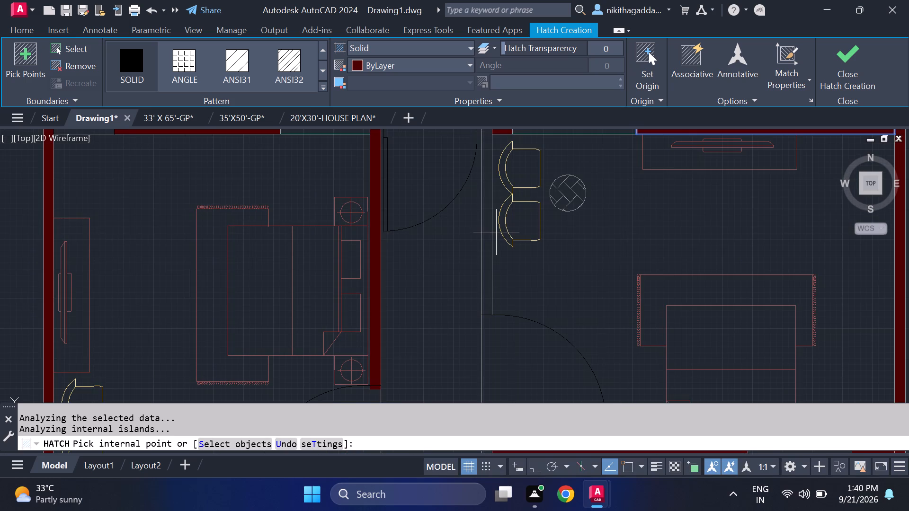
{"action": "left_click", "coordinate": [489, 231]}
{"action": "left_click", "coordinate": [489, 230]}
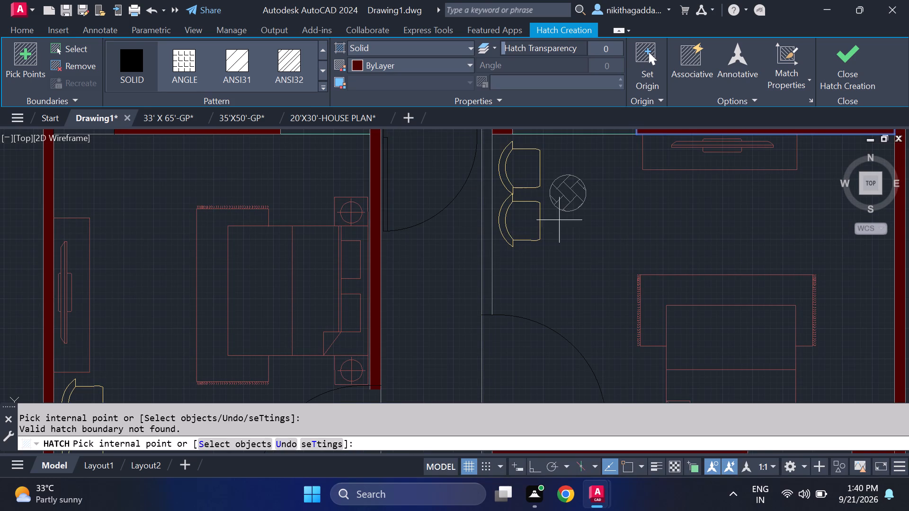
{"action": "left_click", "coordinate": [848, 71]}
Move the northeast bathroom's door back onto its south wall, with the hinge end on the wall's outer line near the east wall.
{"action": "scroll", "coordinate": [686, 323], "scroll_direction": "down", "scroll_amount": 2}
{"action": "middle_click_drag", "start_coordinate": [690, 285], "coordinate": [641, 345]}
{"action": "scroll", "coordinate": [710, 277], "scroll_direction": "up", "scroll_amount": 2}
{"action": "left_click_drag", "start_coordinate": [712, 286], "coordinate": [705, 288]}
{"action": "left_click", "coordinate": [606, 318]}
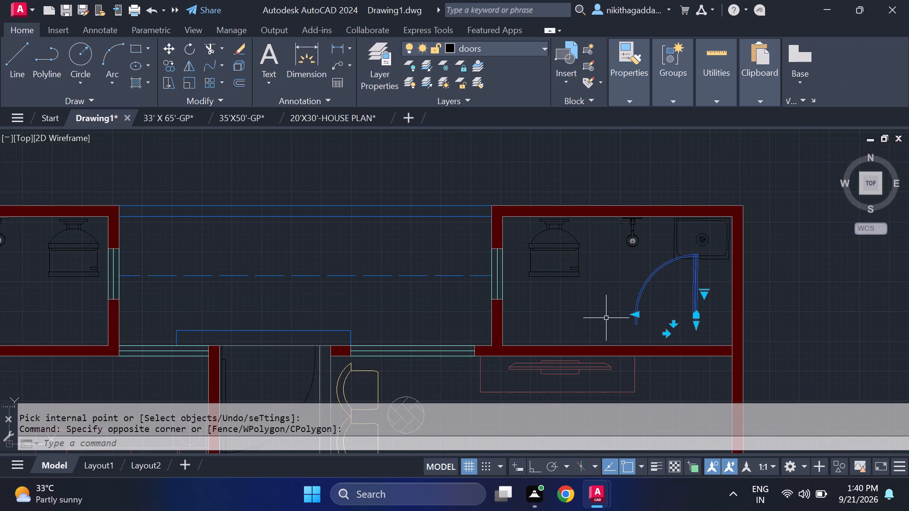
{"action": "key", "text": "m"}
{"action": "key", "text": "Return"}
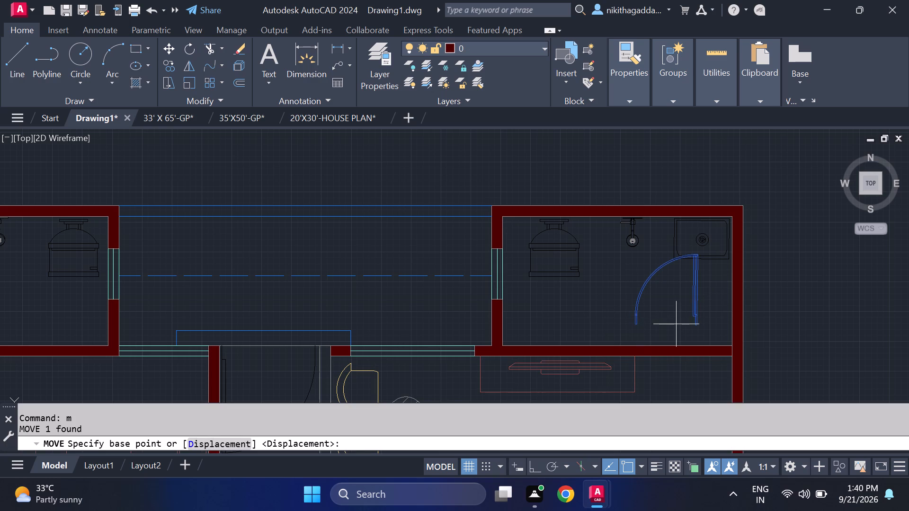
{"action": "left_click", "coordinate": [695, 326]}
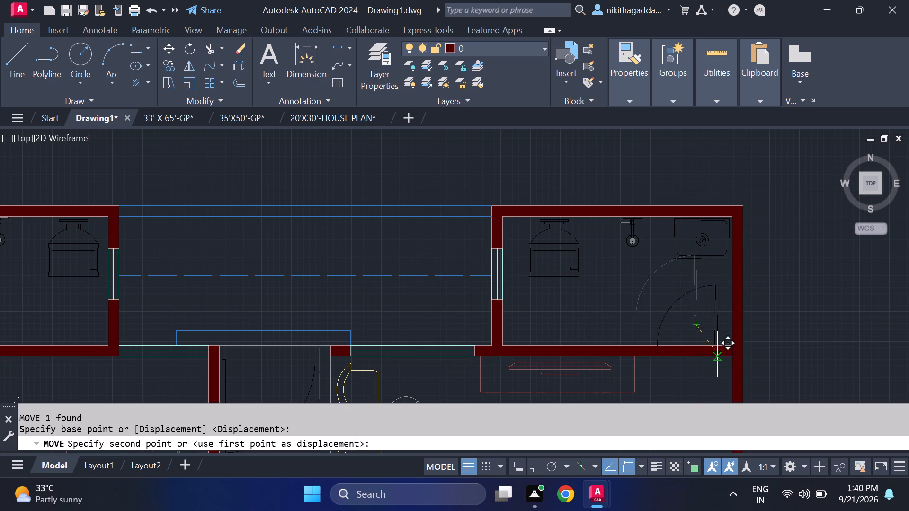
{"action": "left_click", "coordinate": [724, 356]}
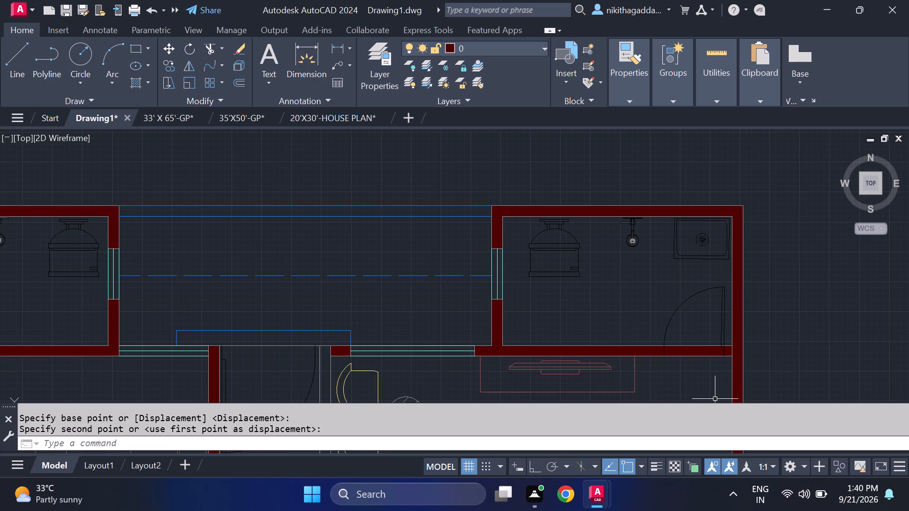
Trim the solid hatch of the northeast bathroom's south wall at the door leaf.
{"action": "type", "text": "tr"}
{"action": "key", "text": "Return"}
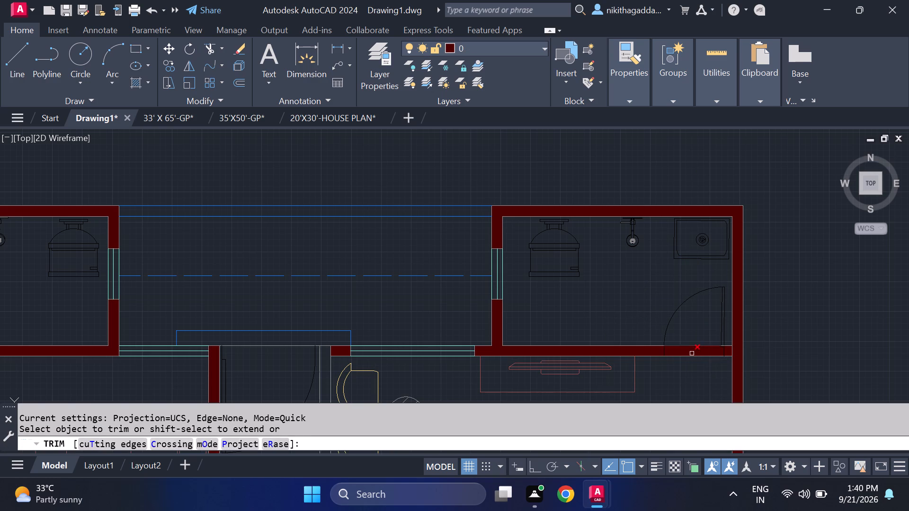
{"action": "scroll", "coordinate": [696, 346], "scroll_direction": "up", "scroll_amount": 2}
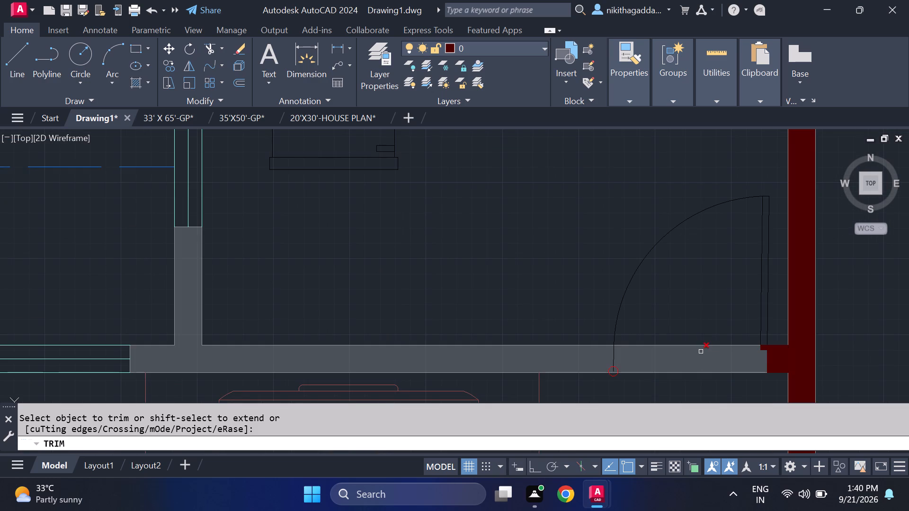
{"action": "left_click", "coordinate": [764, 346]}
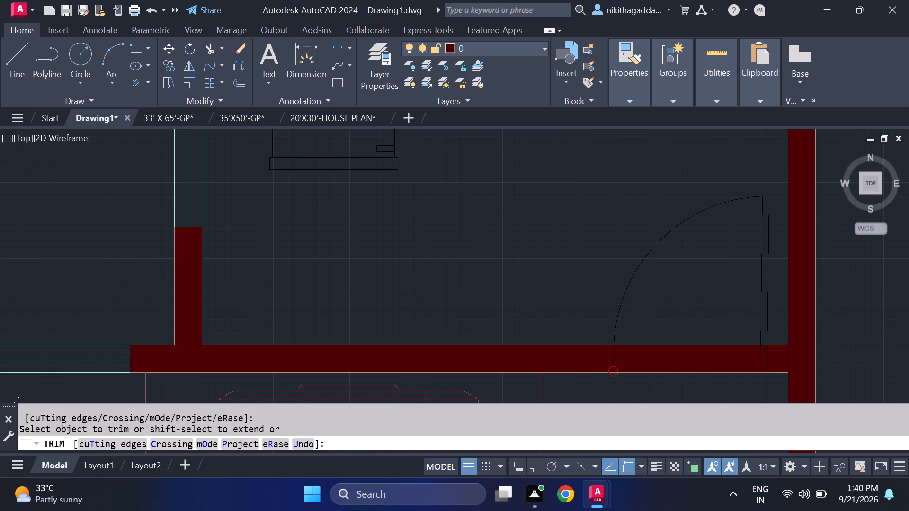
{"action": "left_click", "coordinate": [762, 349]}
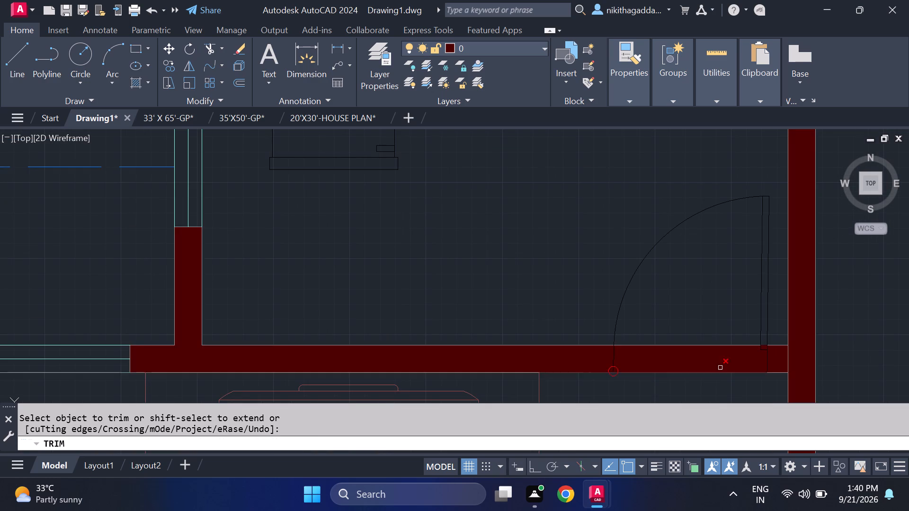
{"action": "left_click", "coordinate": [722, 364]}
{"action": "scroll", "coordinate": [763, 352], "scroll_direction": "up", "scroll_amount": 3}
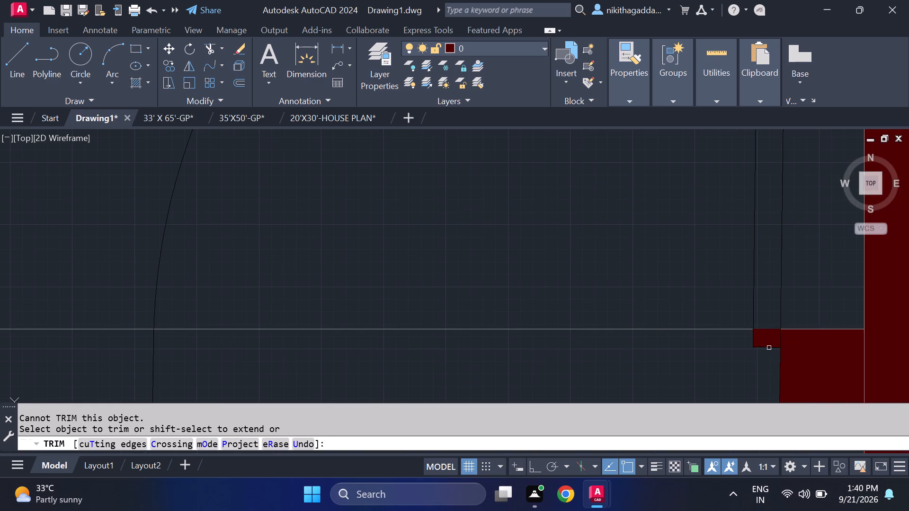
{"action": "left_click", "coordinate": [772, 339]}
{"action": "scroll", "coordinate": [759, 351], "scroll_direction": "down", "scroll_amount": 4}
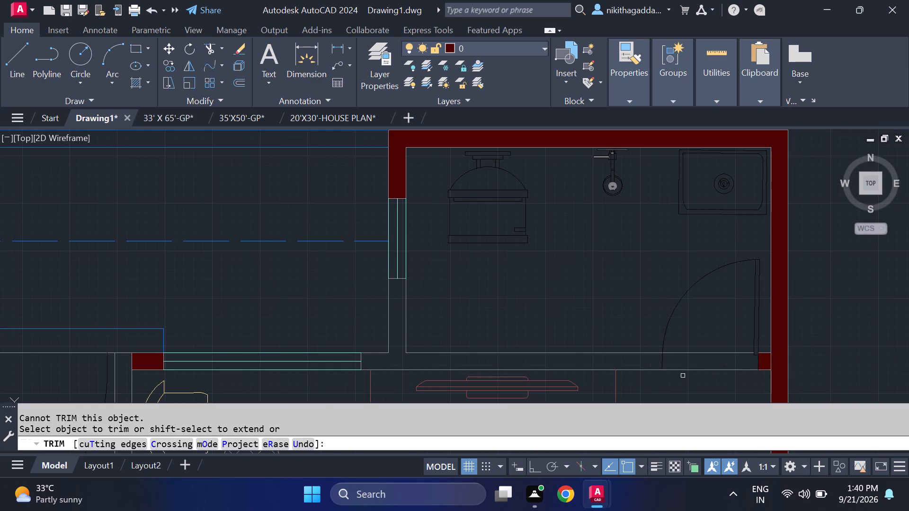
{"action": "key", "text": "Escape"}
Solid-hatch the northeast bathroom's south wall and southwest corner again, up to the door's hinge side.
{"action": "scroll", "coordinate": [697, 374], "scroll_direction": "down", "scroll_amount": 2}
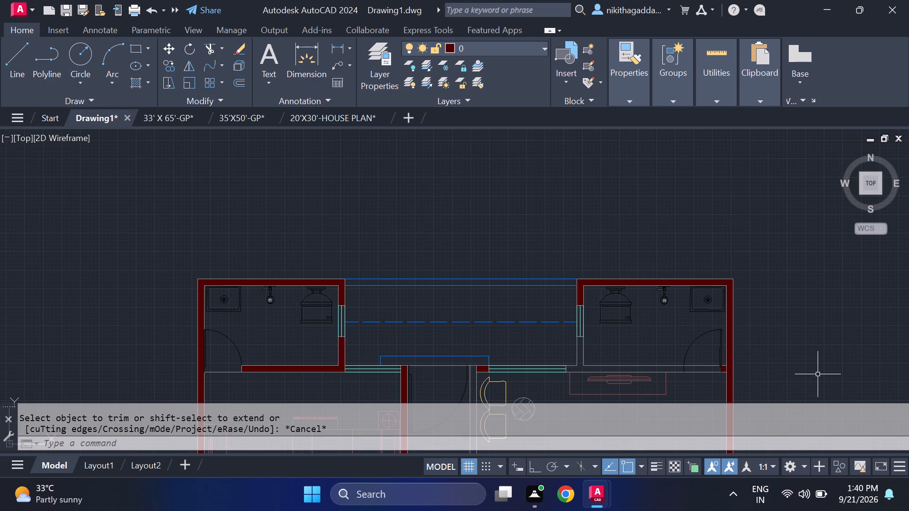
{"action": "type", "text": "hs"}
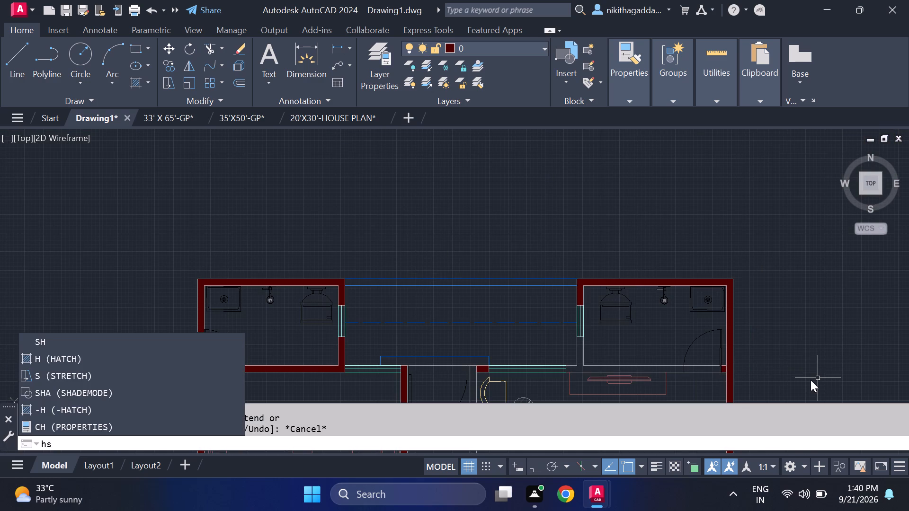
{"action": "key", "text": "BackSpace"}
{"action": "type", "text": "at"}
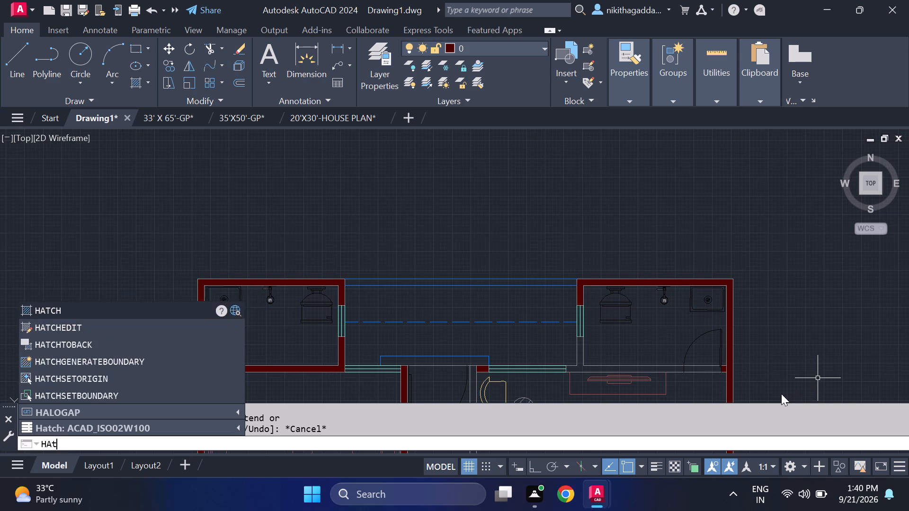
{"action": "type", "text": "ch"}
{"action": "key", "text": "Return"}
{"action": "scroll", "coordinate": [604, 360], "scroll_direction": "up", "scroll_amount": 1}
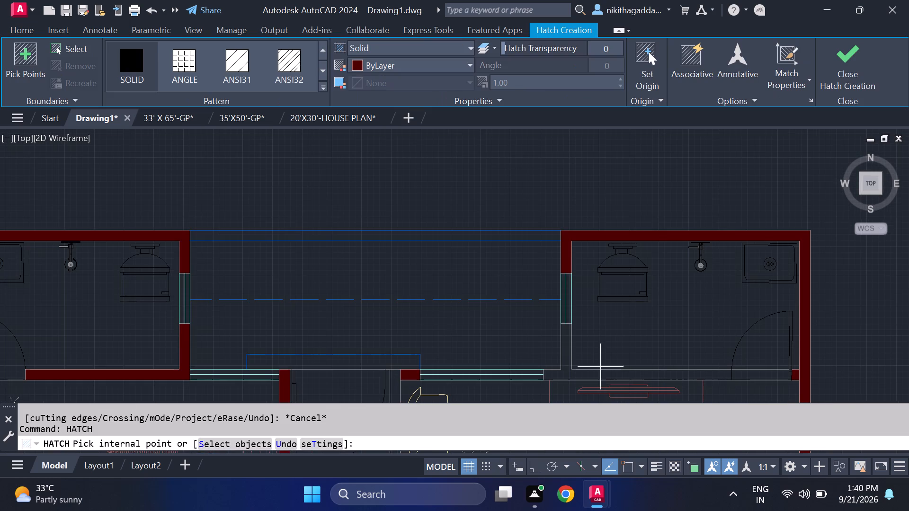
{"action": "left_click", "coordinate": [605, 372]}
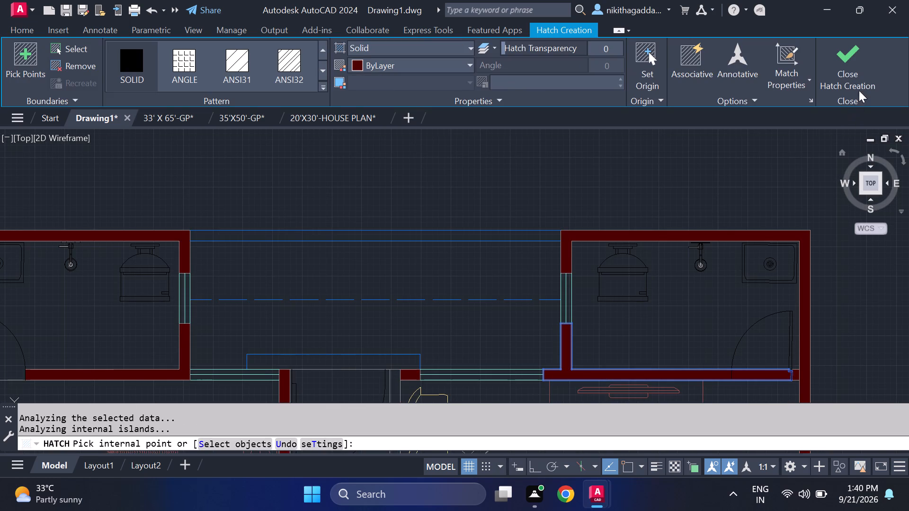
{"action": "left_click_drag", "start_coordinate": [853, 70], "coordinate": [856, 90]}
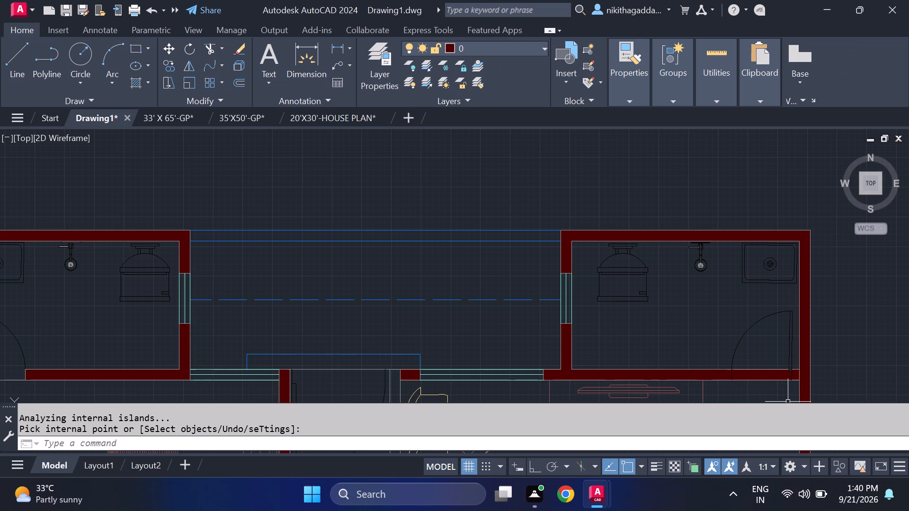
Try to trim the south wall's lines and solid fill across the northeast bathroom's door opening.
{"action": "type", "text": "tr"}
{"action": "key", "text": "Return"}
{"action": "scroll", "coordinate": [700, 433], "scroll_direction": "up", "scroll_amount": 1}
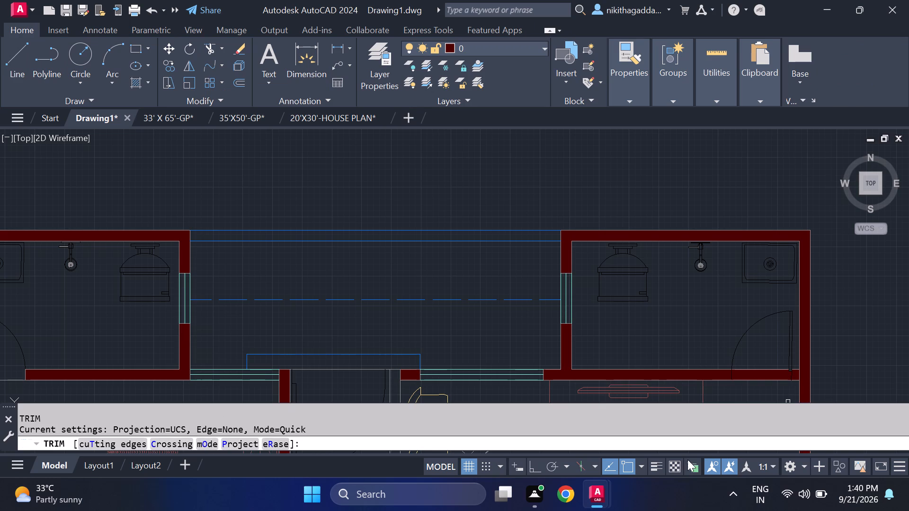
{"action": "scroll", "coordinate": [753, 380], "scroll_direction": "up", "scroll_amount": 6}
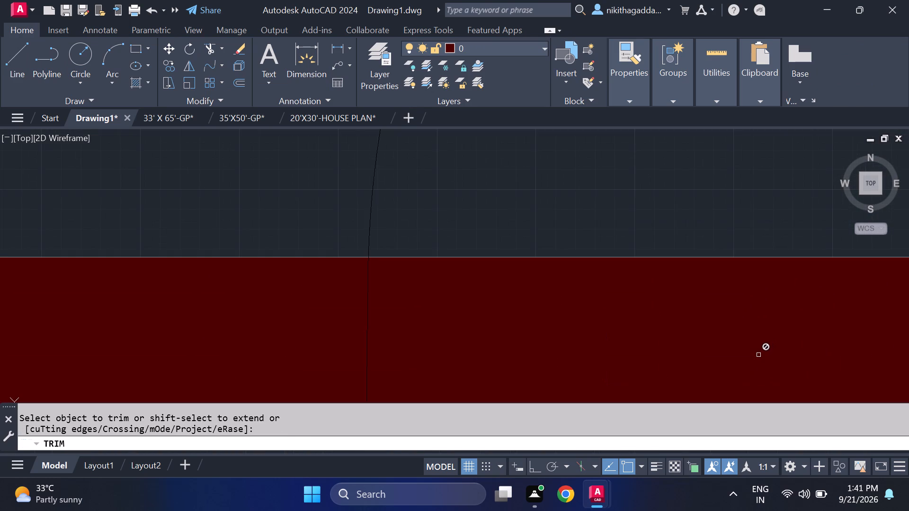
{"action": "middle_click_drag", "start_coordinate": [758, 355], "coordinate": [670, 229]}
{"action": "scroll", "coordinate": [673, 231], "scroll_direction": "up", "scroll_amount": 1}
{"action": "scroll", "coordinate": [690, 240], "scroll_direction": "down", "scroll_amount": 4}
{"action": "scroll", "coordinate": [703, 229], "scroll_direction": "up", "scroll_amount": 2}
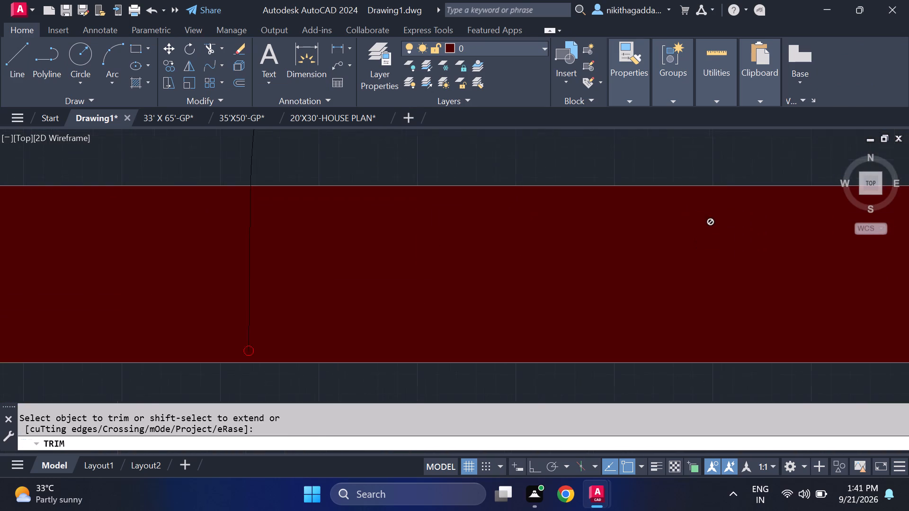
{"action": "scroll", "coordinate": [703, 229], "scroll_direction": "up", "scroll_amount": 2}
{"action": "triple_click", "coordinate": [704, 229]}
{"action": "scroll", "coordinate": [704, 233], "scroll_direction": "down", "scroll_amount": 4}
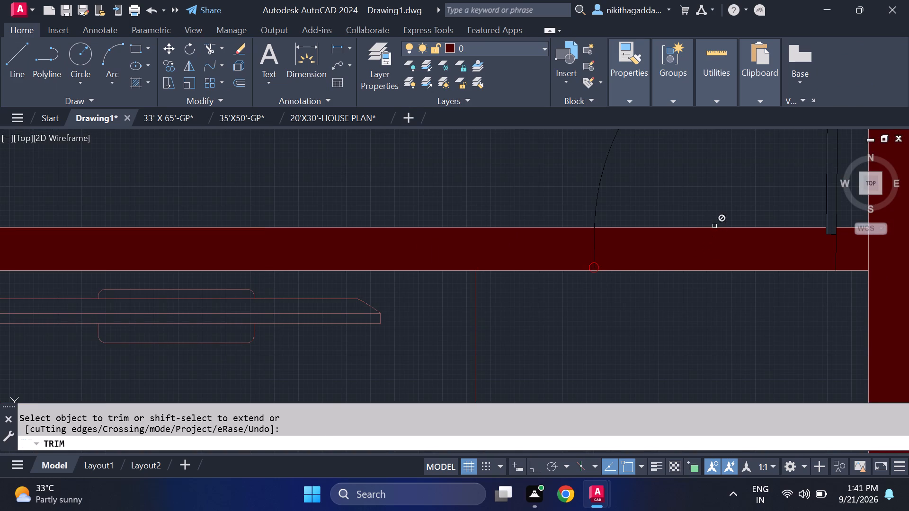
{"action": "left_click", "coordinate": [713, 257]}
{"action": "left_click", "coordinate": [713, 257]}
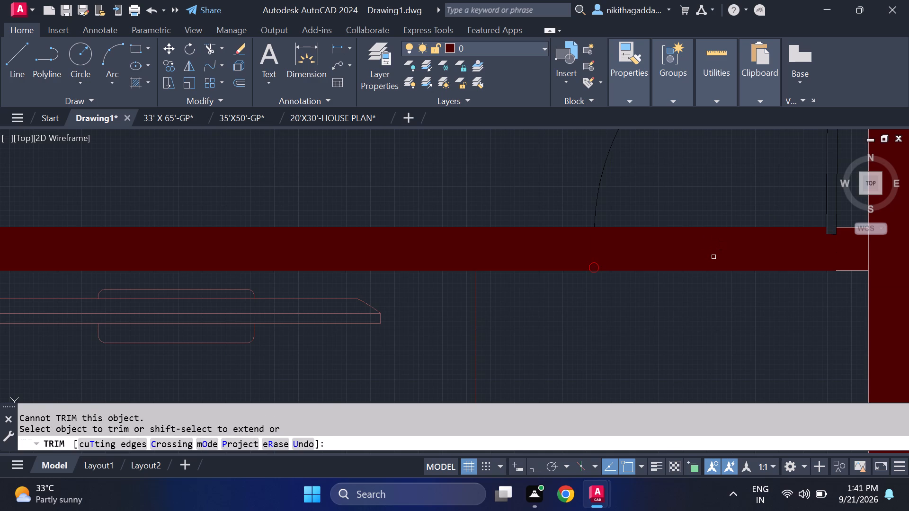
{"action": "scroll", "coordinate": [722, 318], "scroll_direction": "down", "scroll_amount": 4}
{"action": "key", "text": "Escape"}
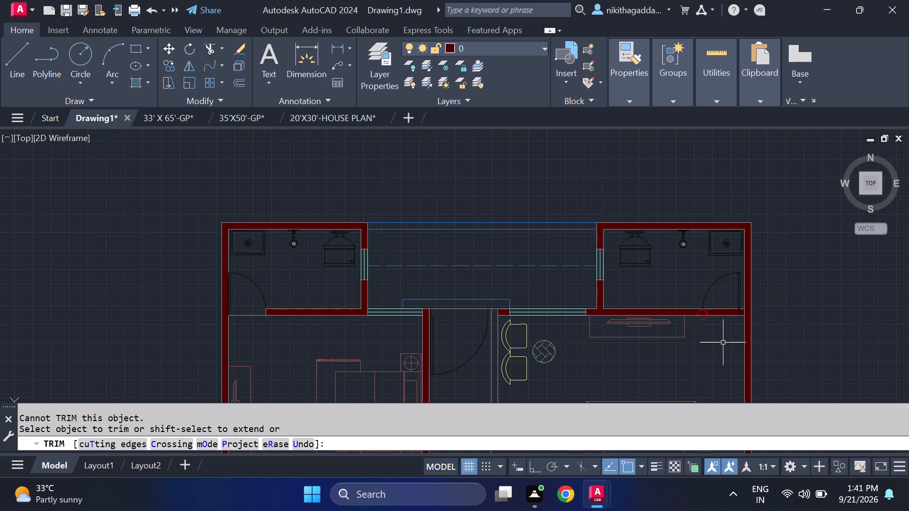
Delete the solid hatch of the northeast bathroom's south wall and southwest corner.
{"action": "scroll", "coordinate": [729, 295], "scroll_direction": "up", "scroll_amount": 2}
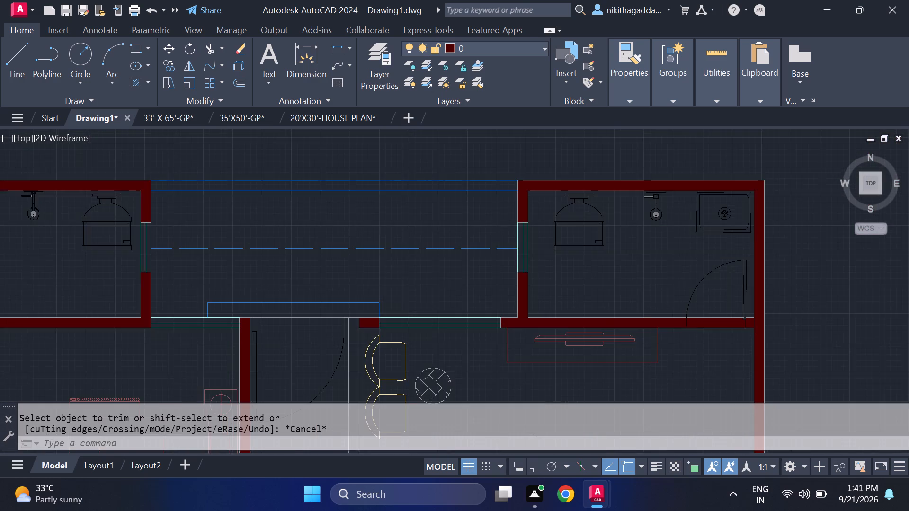
{"action": "left_click", "coordinate": [614, 341]}
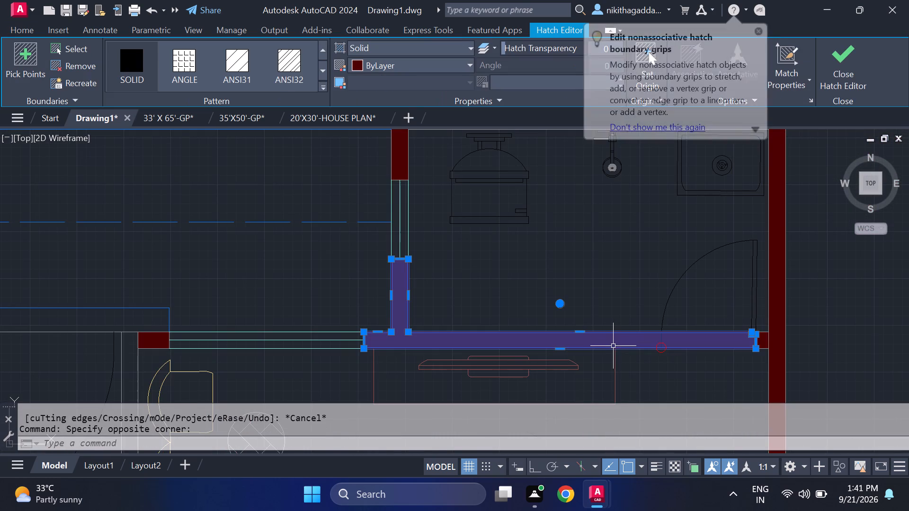
{"action": "key", "text": "BackSpace"}
{"action": "key", "text": "Delete"}
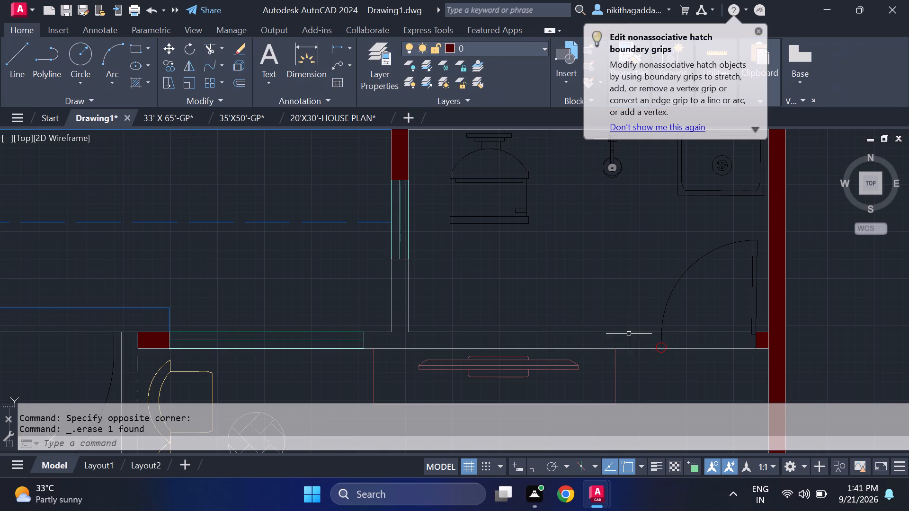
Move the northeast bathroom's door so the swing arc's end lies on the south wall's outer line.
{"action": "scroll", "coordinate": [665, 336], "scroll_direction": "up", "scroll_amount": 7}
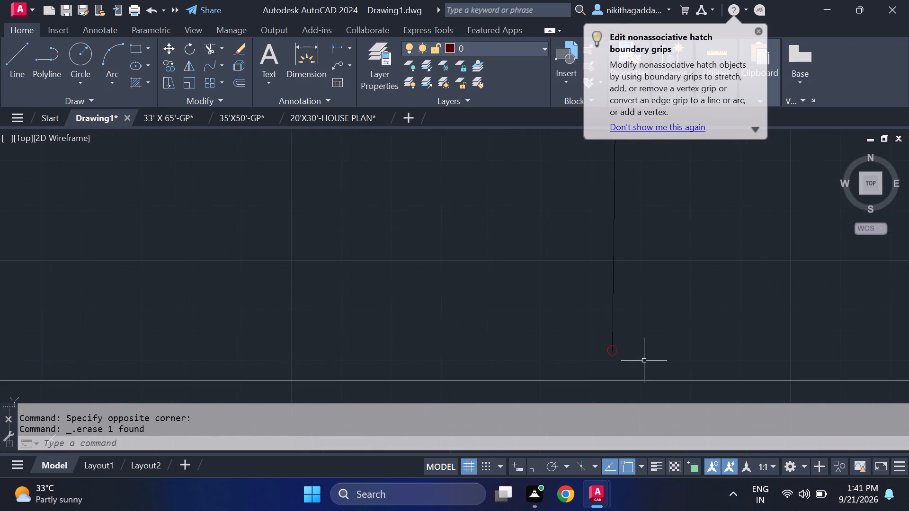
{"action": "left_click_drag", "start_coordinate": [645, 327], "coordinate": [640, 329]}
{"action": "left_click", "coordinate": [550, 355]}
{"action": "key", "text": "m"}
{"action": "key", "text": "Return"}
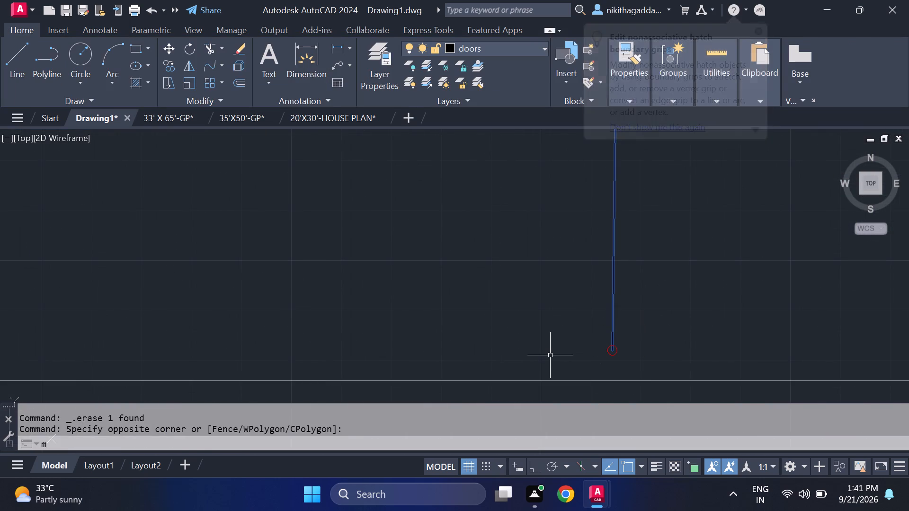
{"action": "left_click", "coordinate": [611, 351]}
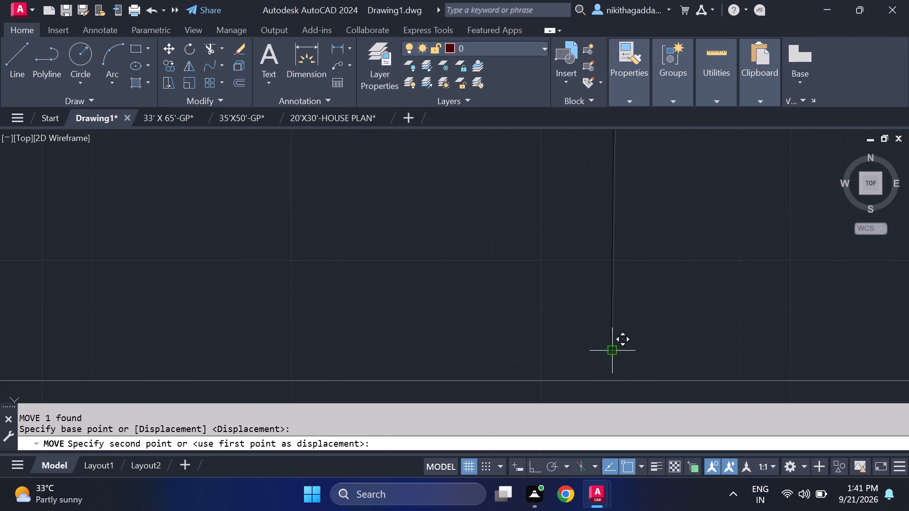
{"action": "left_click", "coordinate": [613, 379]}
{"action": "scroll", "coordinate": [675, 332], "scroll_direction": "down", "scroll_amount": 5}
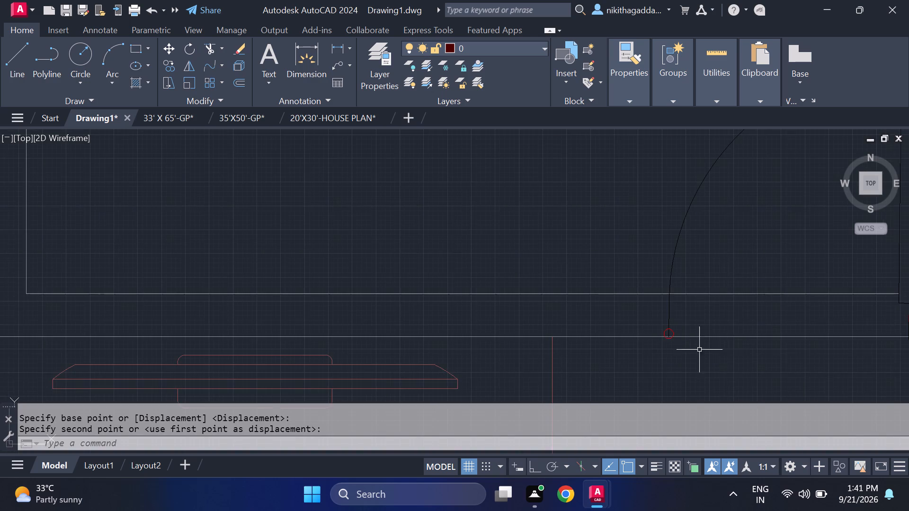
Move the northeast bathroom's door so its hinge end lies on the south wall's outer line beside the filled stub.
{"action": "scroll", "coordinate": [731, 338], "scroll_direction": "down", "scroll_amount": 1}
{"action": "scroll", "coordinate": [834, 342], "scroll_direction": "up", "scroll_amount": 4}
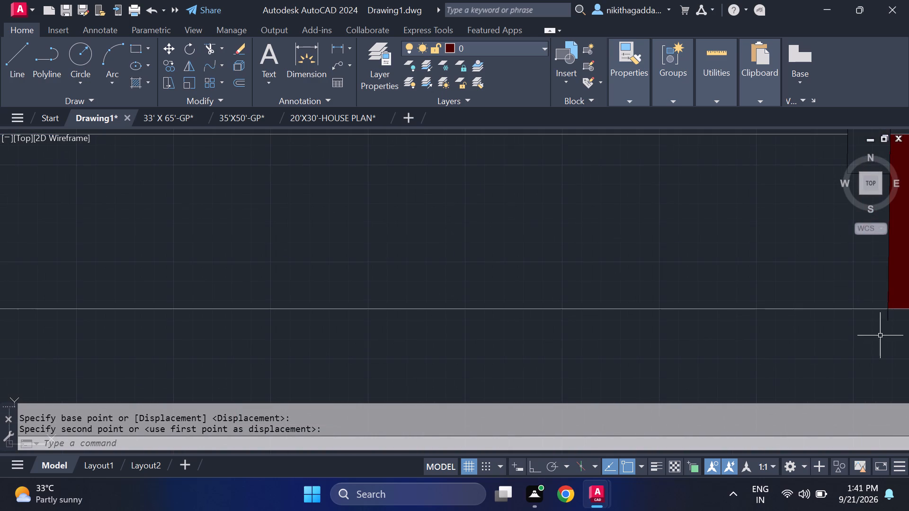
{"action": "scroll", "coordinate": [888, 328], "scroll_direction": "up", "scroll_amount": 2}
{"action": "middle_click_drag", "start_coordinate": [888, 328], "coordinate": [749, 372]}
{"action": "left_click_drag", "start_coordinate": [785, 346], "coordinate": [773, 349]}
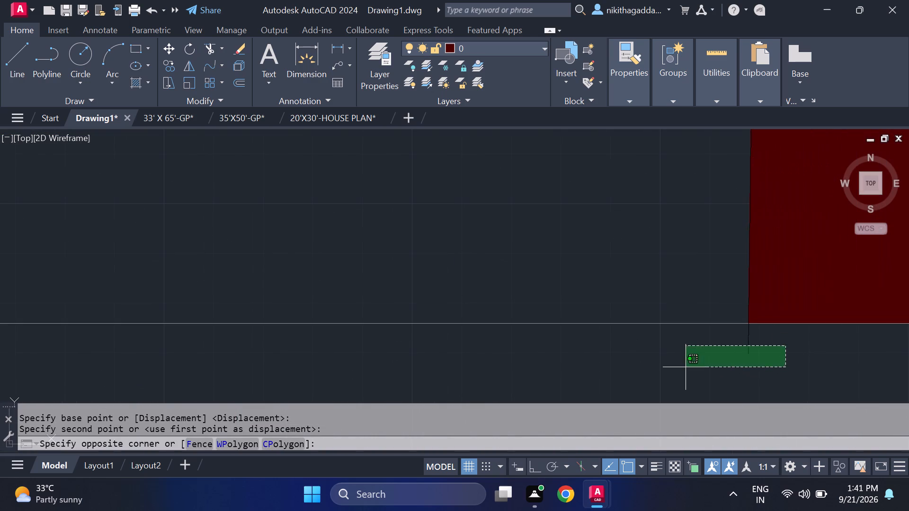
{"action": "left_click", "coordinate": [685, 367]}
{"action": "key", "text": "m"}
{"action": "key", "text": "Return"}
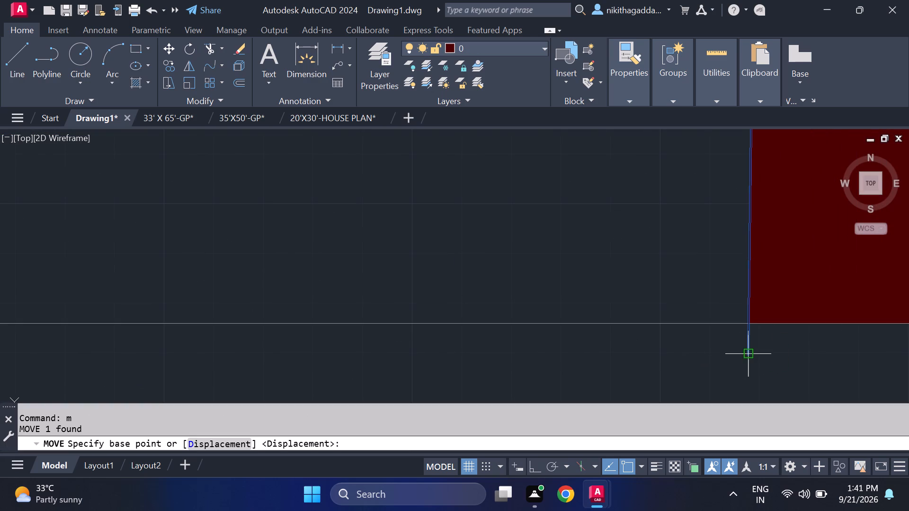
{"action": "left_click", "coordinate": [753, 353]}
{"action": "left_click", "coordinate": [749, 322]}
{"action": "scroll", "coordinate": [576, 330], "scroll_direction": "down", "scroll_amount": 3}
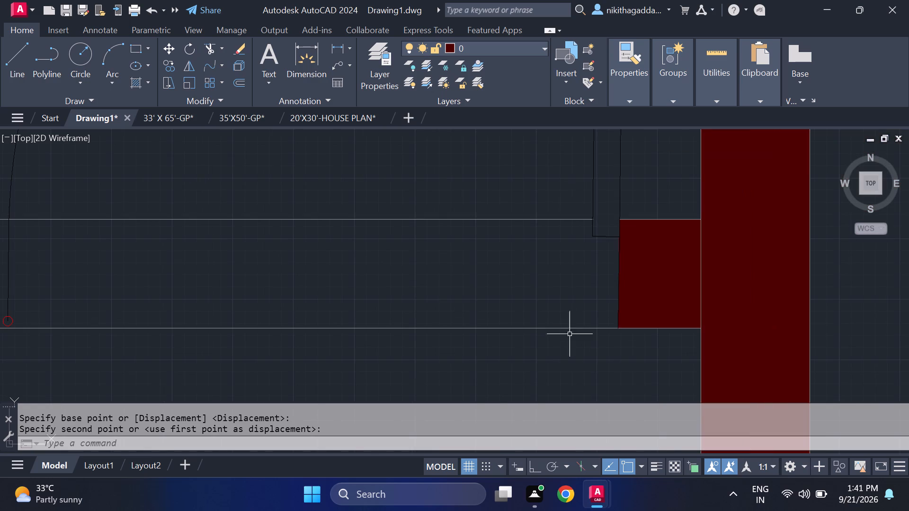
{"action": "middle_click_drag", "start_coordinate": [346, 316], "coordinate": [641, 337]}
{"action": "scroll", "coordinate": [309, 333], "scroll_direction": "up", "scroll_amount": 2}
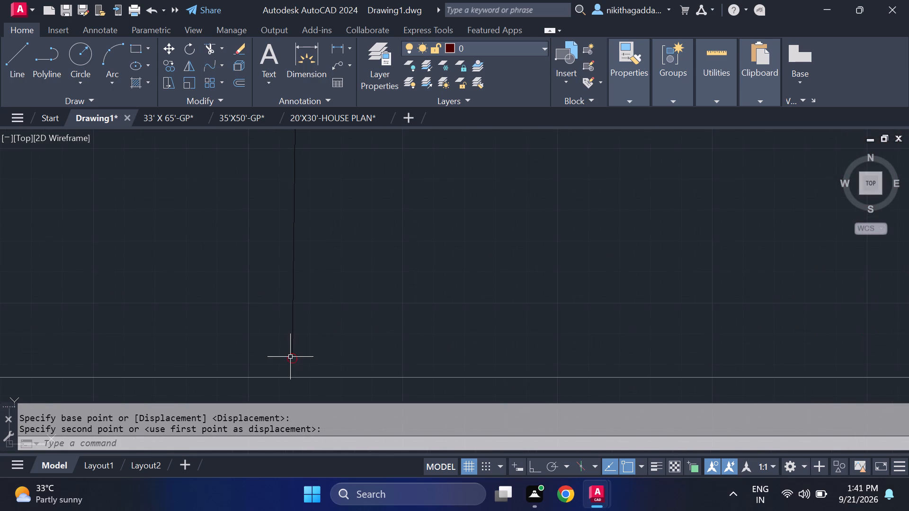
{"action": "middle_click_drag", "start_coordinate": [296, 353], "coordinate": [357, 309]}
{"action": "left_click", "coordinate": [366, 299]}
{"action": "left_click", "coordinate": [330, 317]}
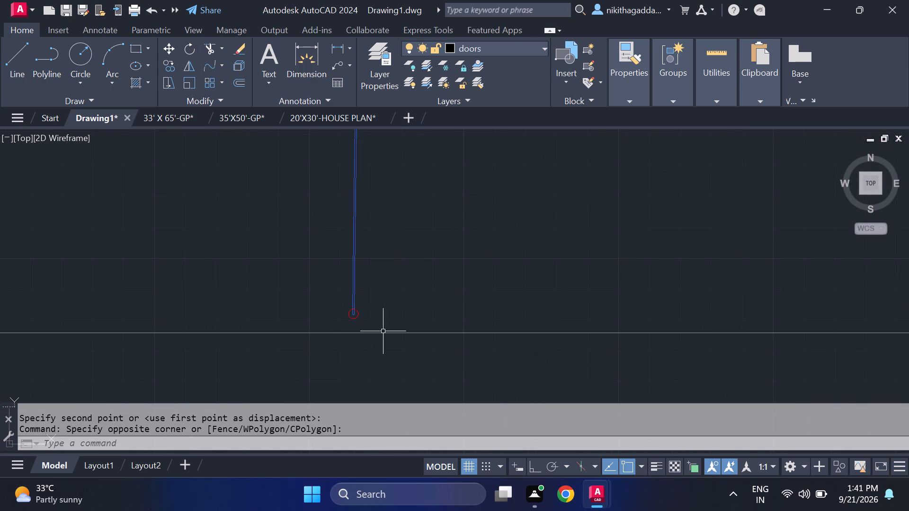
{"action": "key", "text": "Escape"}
Delete the slightly tilted door of the northeast bathroom.
{"action": "scroll", "coordinate": [548, 306], "scroll_direction": "down", "scroll_amount": 1}
{"action": "left_click_drag", "start_coordinate": [535, 254], "coordinate": [382, 275]}
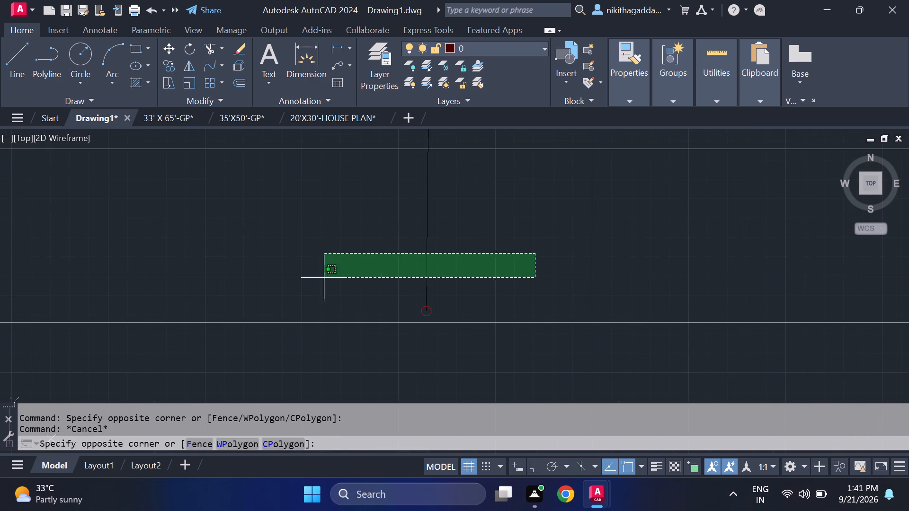
{"action": "left_click", "coordinate": [271, 284]}
{"action": "key", "text": "Delete"}
Mirror the northwest bathroom's door across a vertical line with Ortho on, keeping the source door.
{"action": "scroll", "coordinate": [286, 286], "scroll_direction": "down", "scroll_amount": 4}
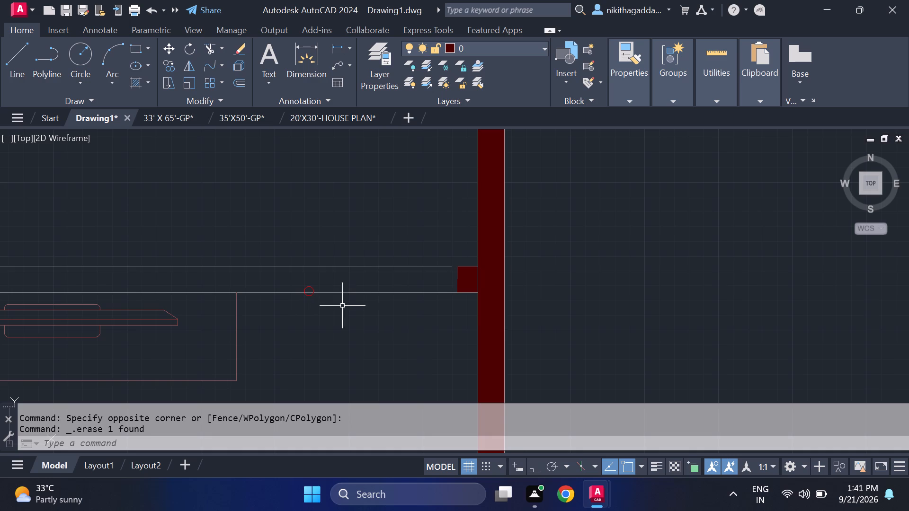
{"action": "scroll", "coordinate": [465, 272], "scroll_direction": "up", "scroll_amount": 2}
{"action": "scroll", "coordinate": [383, 277], "scroll_direction": "down", "scroll_amount": 3}
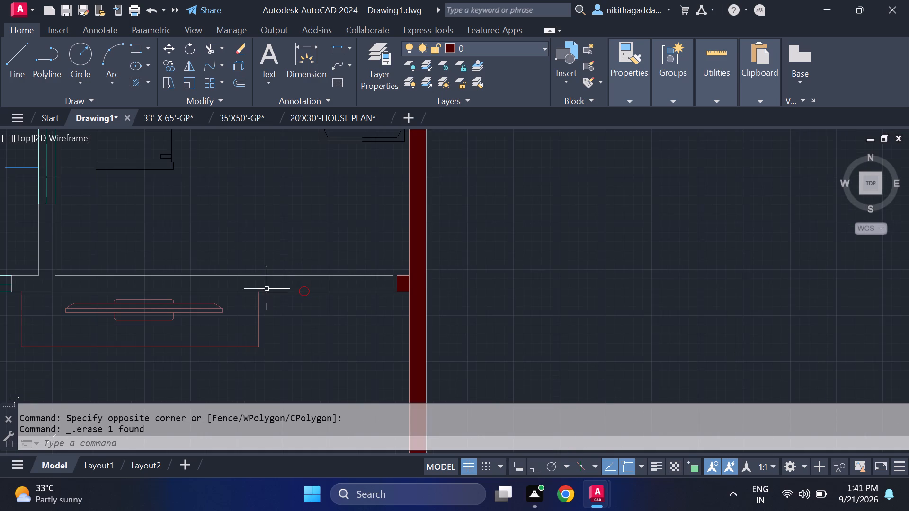
{"action": "middle_click_drag", "start_coordinate": [328, 286], "coordinate": [677, 316]}
{"action": "scroll", "coordinate": [429, 314], "scroll_direction": "down", "scroll_amount": 4}
{"action": "scroll", "coordinate": [273, 304], "scroll_direction": "up", "scroll_amount": 3}
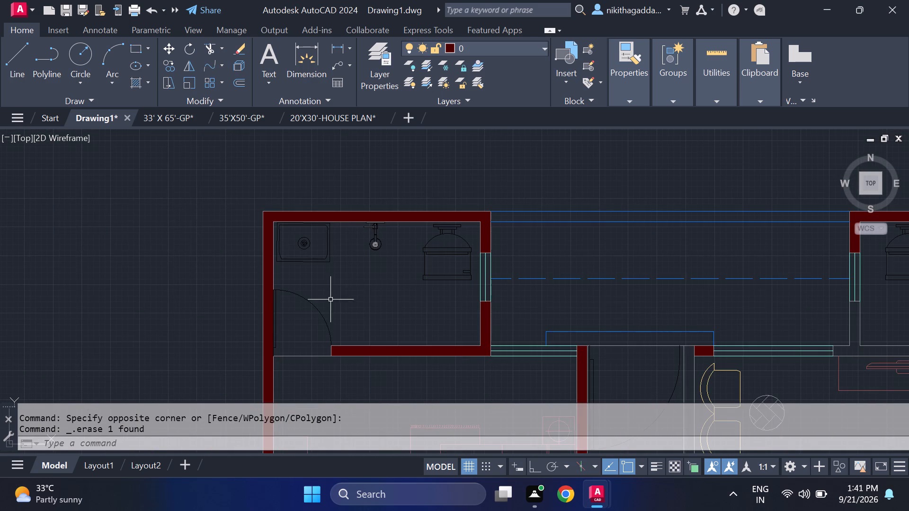
{"action": "left_click", "coordinate": [330, 299]}
{"action": "left_click", "coordinate": [296, 321]}
{"action": "type", "text": "m9i"}
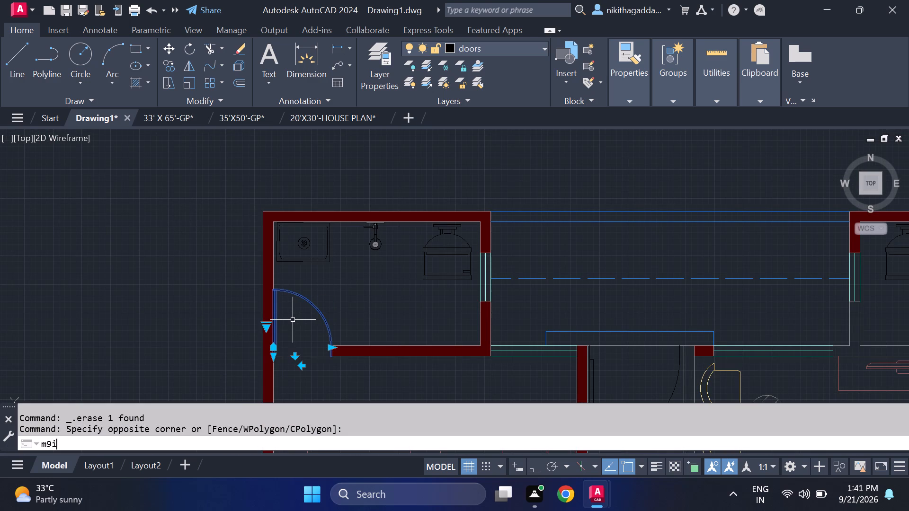
{"action": "key", "text": "backslash"}
{"action": "key", "text": "BackSpace"}
{"action": "key", "text": "BackSpace"}
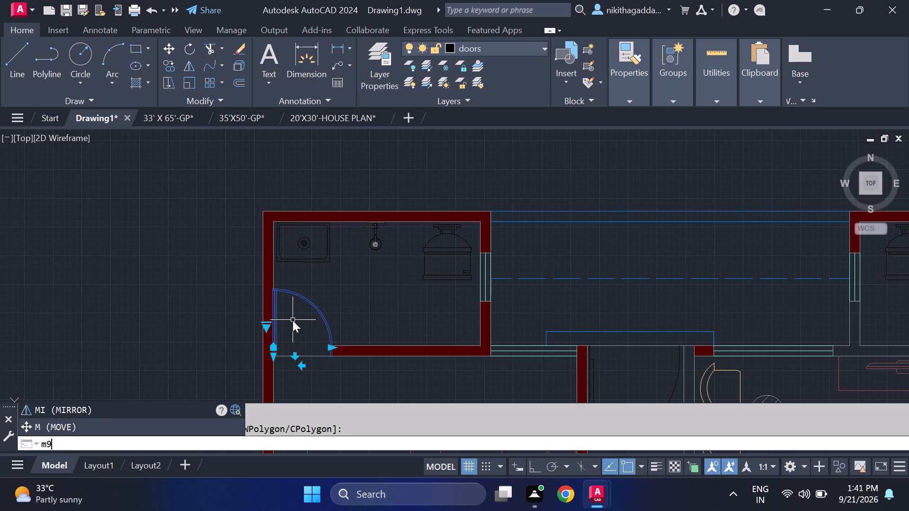
{"action": "key", "text": "BackSpace"}
{"action": "key", "text": "i"}
{"action": "key", "text": "Return"}
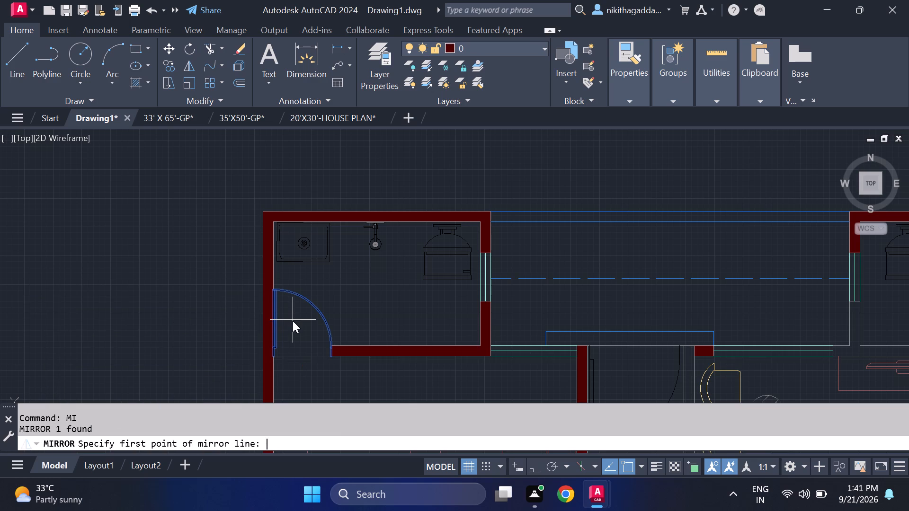
{"action": "left_click", "coordinate": [361, 291]}
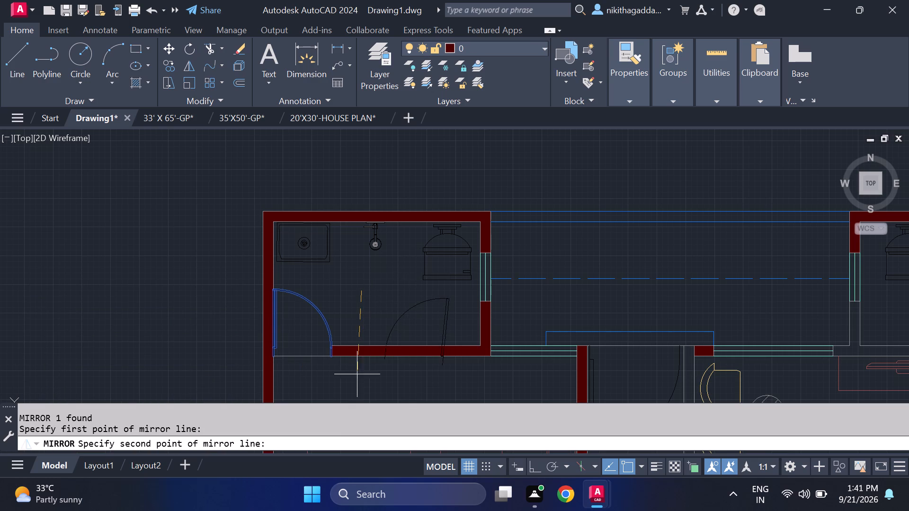
{"action": "key", "text": "F8"}
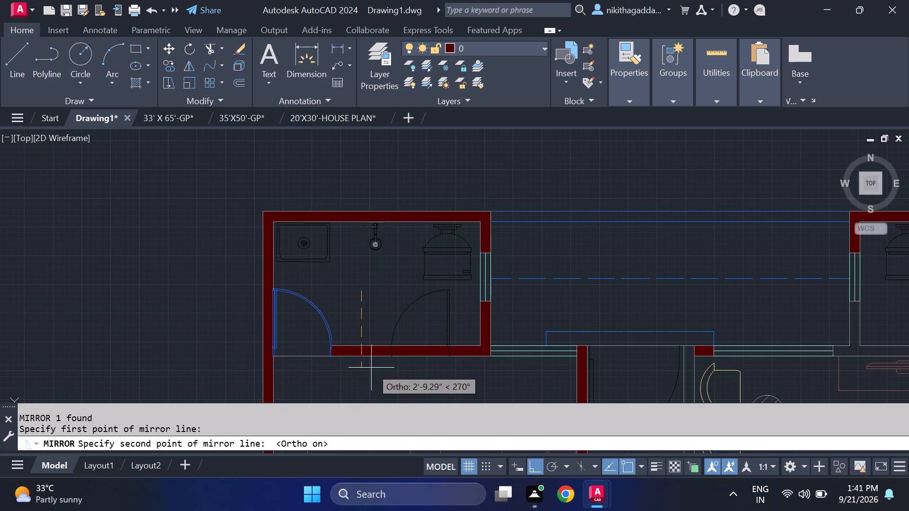
{"action": "left_click", "coordinate": [371, 377]}
{"action": "type", "text": "no"}
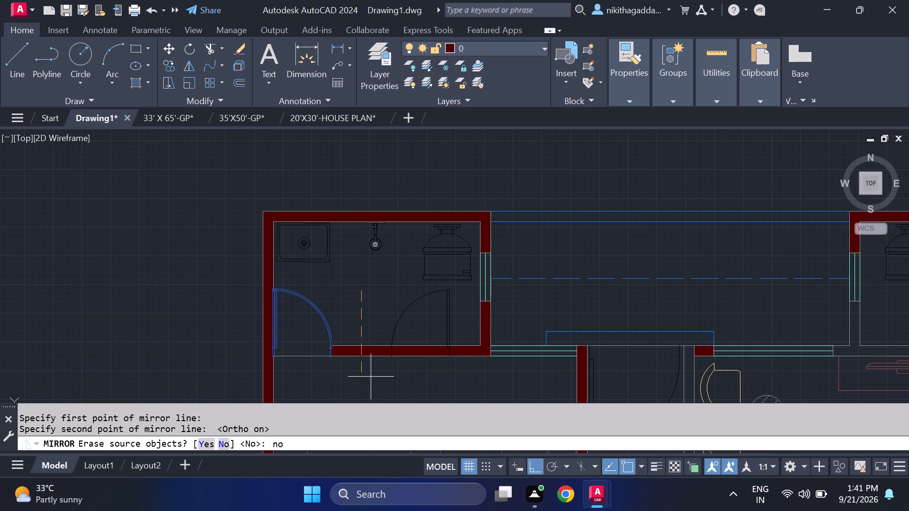
{"action": "key", "text": "Return"}
Move the mirrored door to the northeast bathroom's south wall, with its hinge end at the filled stub's outer corner.
{"action": "left_click_drag", "start_coordinate": [460, 317], "coordinate": [449, 320]}
{"action": "left_click", "coordinate": [419, 336]}
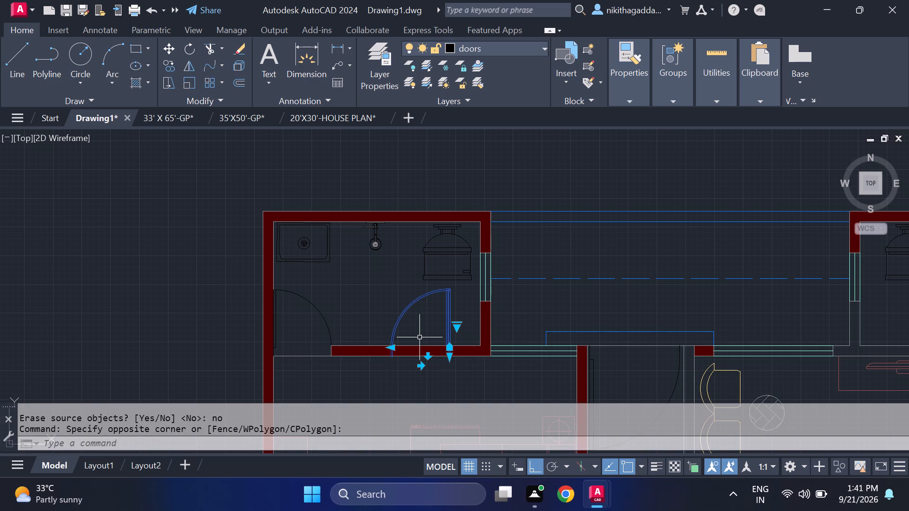
{"action": "key", "text": "m"}
{"action": "key", "text": "Return"}
{"action": "left_click", "coordinate": [449, 359]}
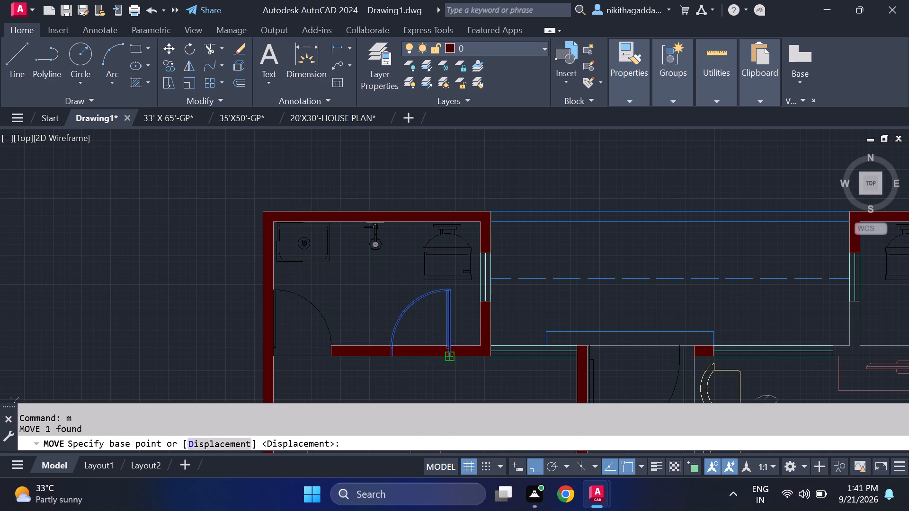
{"action": "scroll", "coordinate": [759, 352], "scroll_direction": "down", "scroll_amount": 2}
{"action": "middle_click_drag", "start_coordinate": [750, 342], "coordinate": [428, 327]}
{"action": "scroll", "coordinate": [563, 328], "scroll_direction": "up", "scroll_amount": 2}
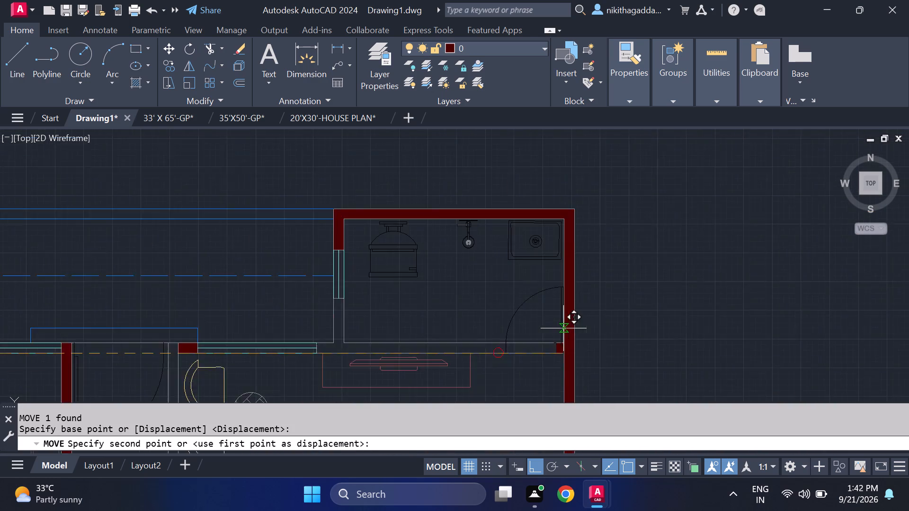
{"action": "scroll", "coordinate": [563, 328], "scroll_direction": "up", "scroll_amount": 3}
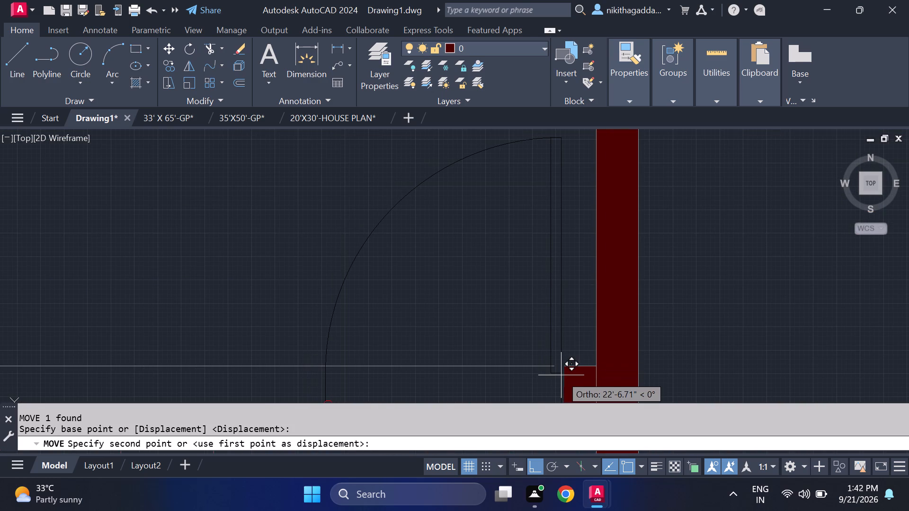
{"action": "middle_click_drag", "start_coordinate": [561, 375], "coordinate": [567, 309]}
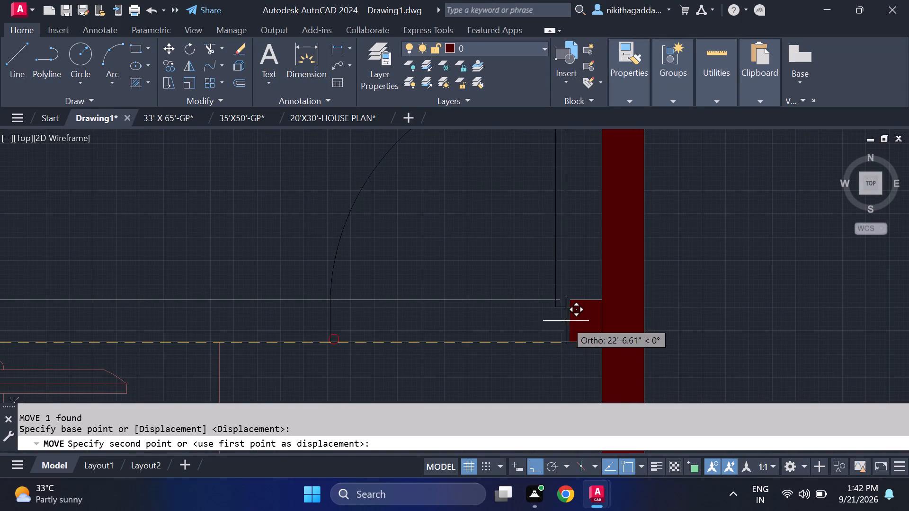
{"action": "scroll", "coordinate": [568, 347], "scroll_direction": "up", "scroll_amount": 2}
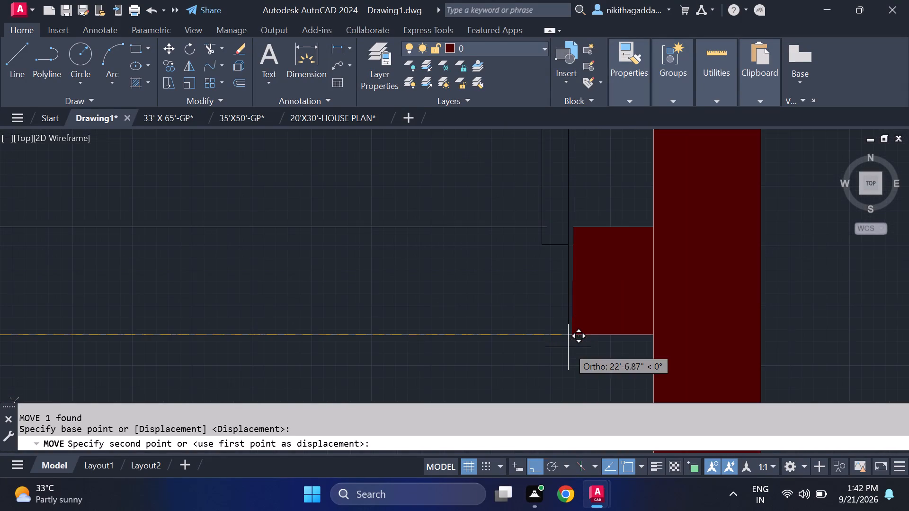
{"action": "left_click", "coordinate": [573, 333]}
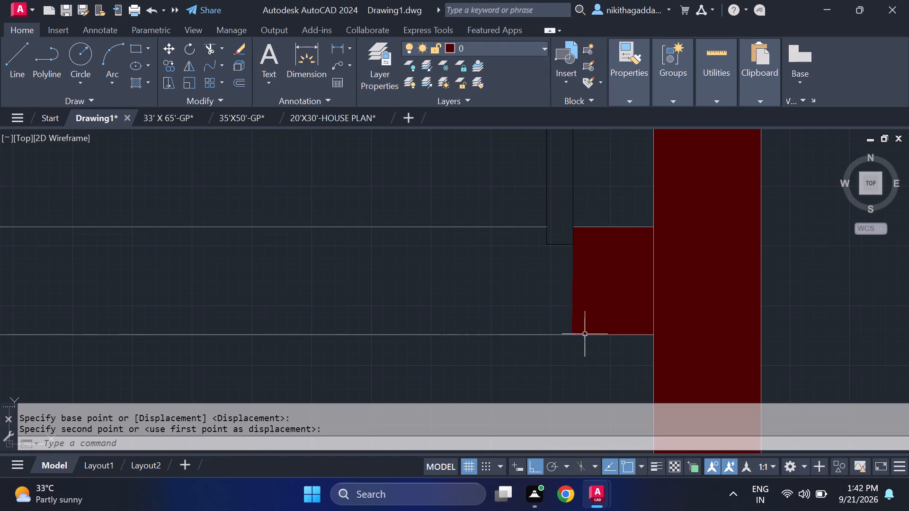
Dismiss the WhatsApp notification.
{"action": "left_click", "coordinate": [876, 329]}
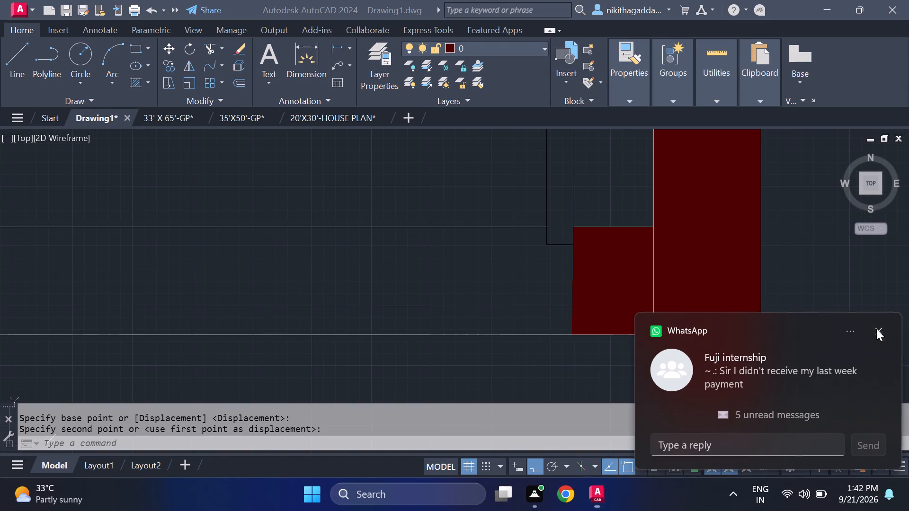
Solid-hatch the northeast bathroom's south wall from the window to the door opening, including its connecting stub below the bathroom's west window.
{"action": "scroll", "coordinate": [626, 320], "scroll_direction": "down", "scroll_amount": 3}
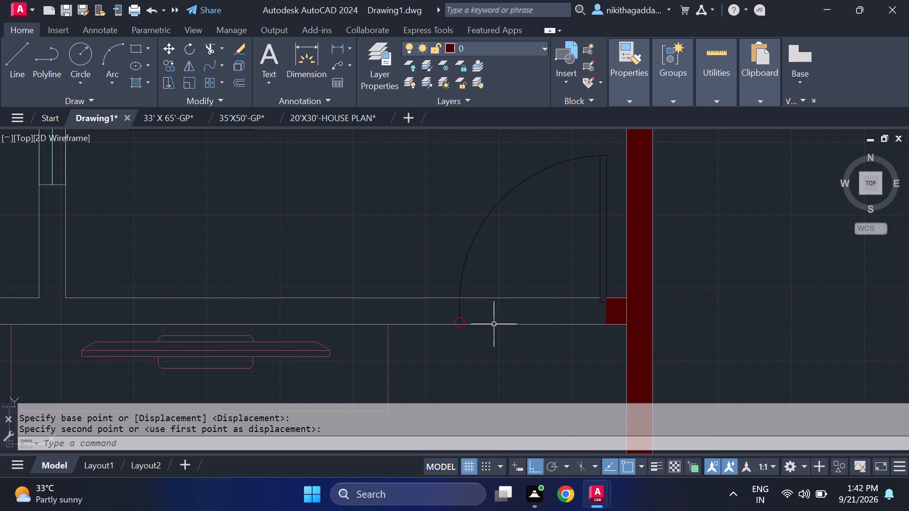
{"action": "scroll", "coordinate": [449, 336], "scroll_direction": "up", "scroll_amount": 3}
{"action": "scroll", "coordinate": [510, 297], "scroll_direction": "up", "scroll_amount": 4}
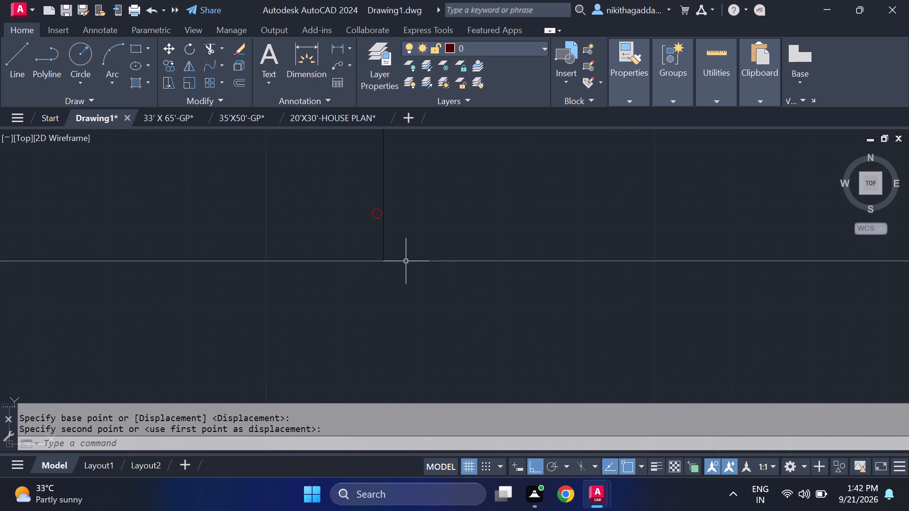
{"action": "scroll", "coordinate": [388, 257], "scroll_direction": "up", "scroll_amount": 3}
{"action": "scroll", "coordinate": [451, 259], "scroll_direction": "down", "scroll_amount": 4}
{"action": "scroll", "coordinate": [541, 281], "scroll_direction": "down", "scroll_amount": 4}
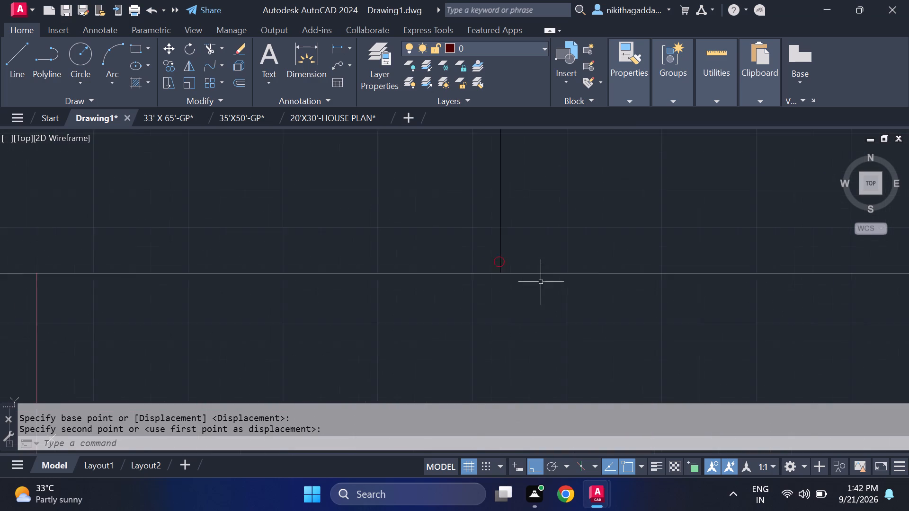
{"action": "type", "text": "hatch"}
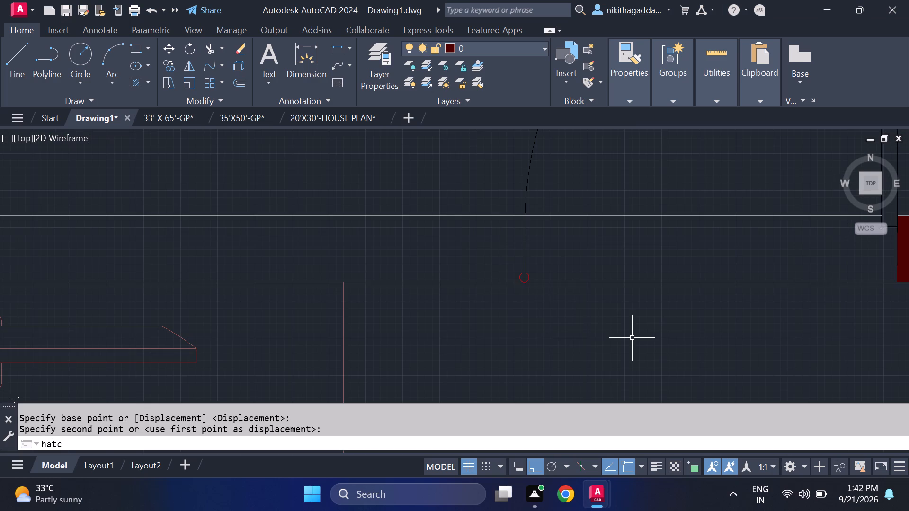
{"action": "key", "text": "Return"}
{"action": "scroll", "coordinate": [654, 348], "scroll_direction": "down", "scroll_amount": 3}
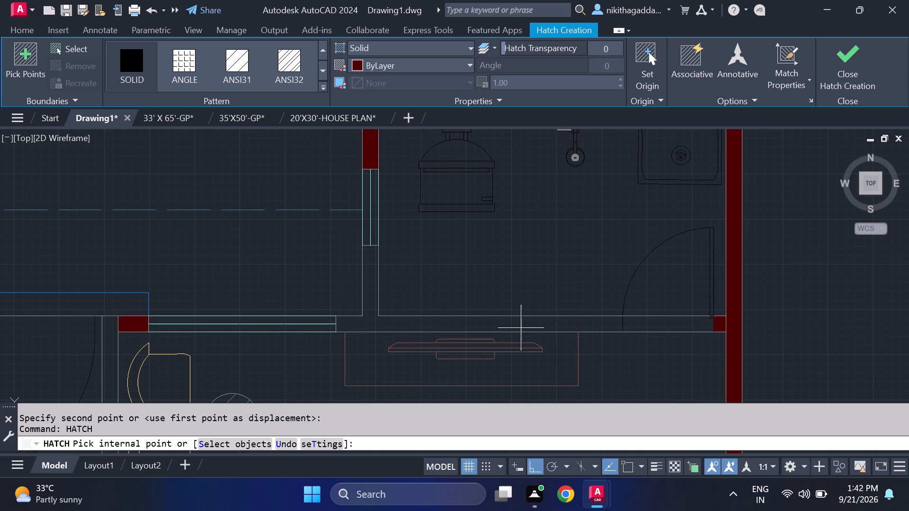
{"action": "left_click", "coordinate": [522, 325]}
{"action": "scroll", "coordinate": [522, 325], "scroll_direction": "down", "scroll_amount": 3}
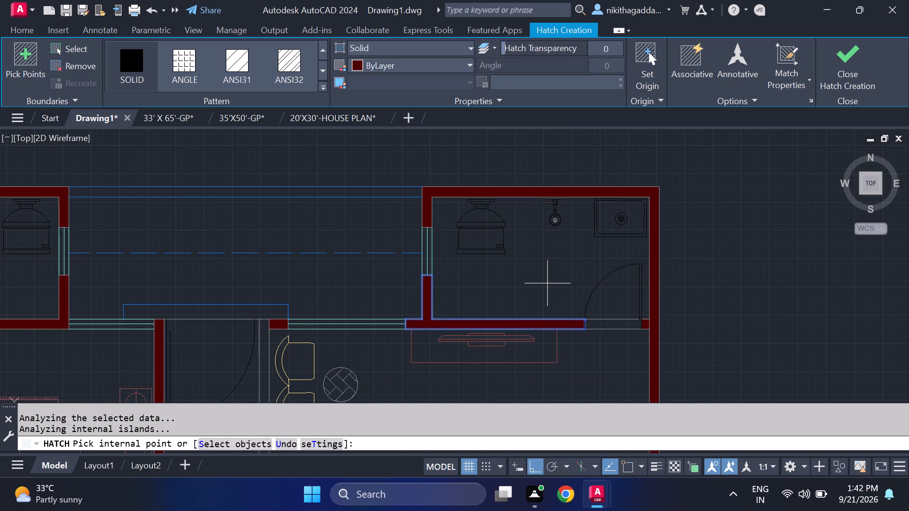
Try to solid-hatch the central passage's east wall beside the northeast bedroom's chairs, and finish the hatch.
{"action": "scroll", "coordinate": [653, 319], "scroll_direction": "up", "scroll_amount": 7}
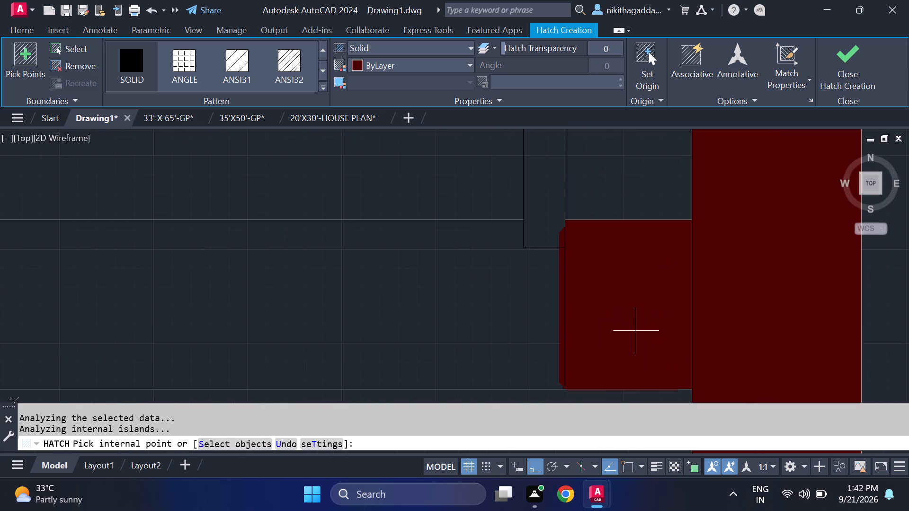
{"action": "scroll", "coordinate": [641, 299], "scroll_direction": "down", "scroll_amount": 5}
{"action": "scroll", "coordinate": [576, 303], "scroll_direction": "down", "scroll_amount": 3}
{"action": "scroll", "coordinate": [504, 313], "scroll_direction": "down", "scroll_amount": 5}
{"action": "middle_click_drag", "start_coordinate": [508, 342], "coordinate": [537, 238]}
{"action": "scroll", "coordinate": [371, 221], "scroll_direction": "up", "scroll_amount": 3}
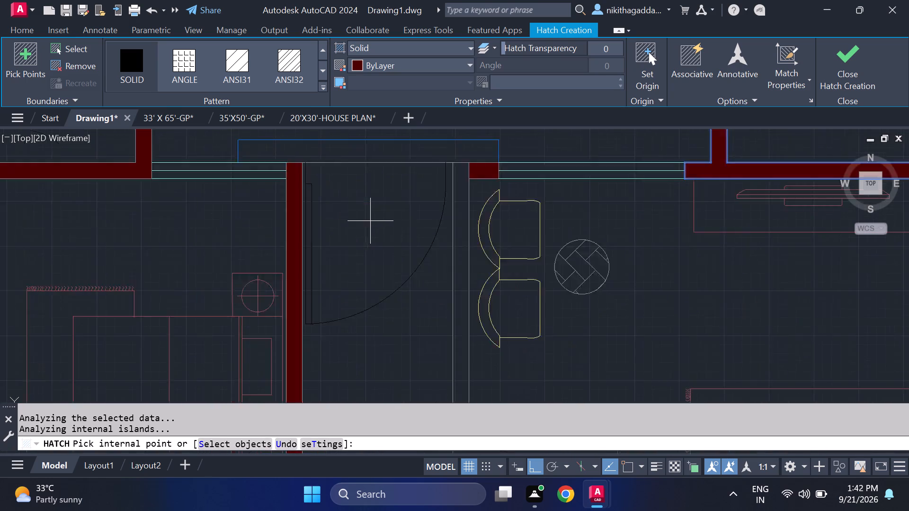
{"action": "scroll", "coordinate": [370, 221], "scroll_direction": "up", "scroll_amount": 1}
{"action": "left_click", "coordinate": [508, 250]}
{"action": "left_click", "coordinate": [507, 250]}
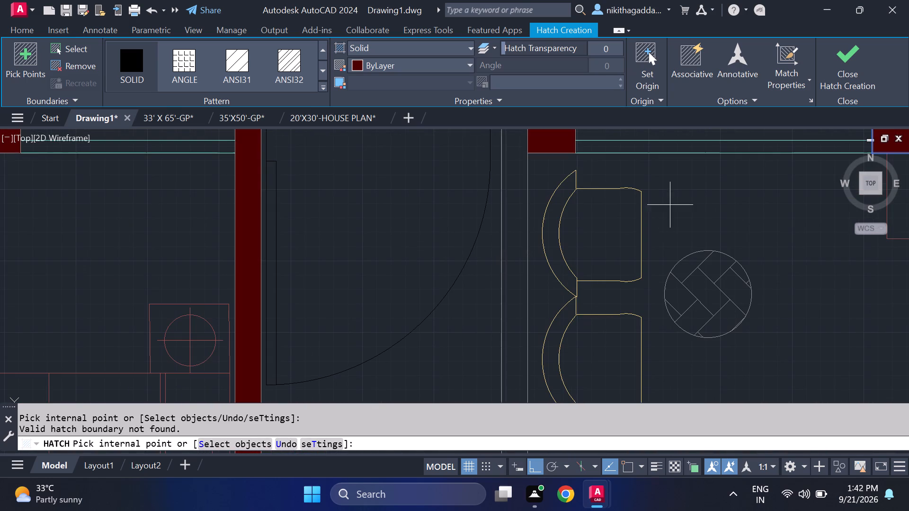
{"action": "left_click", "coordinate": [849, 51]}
Trim the upper wall line crossing the northeast bathroom's door opening.
{"action": "scroll", "coordinate": [642, 304], "scroll_direction": "down", "scroll_amount": 4}
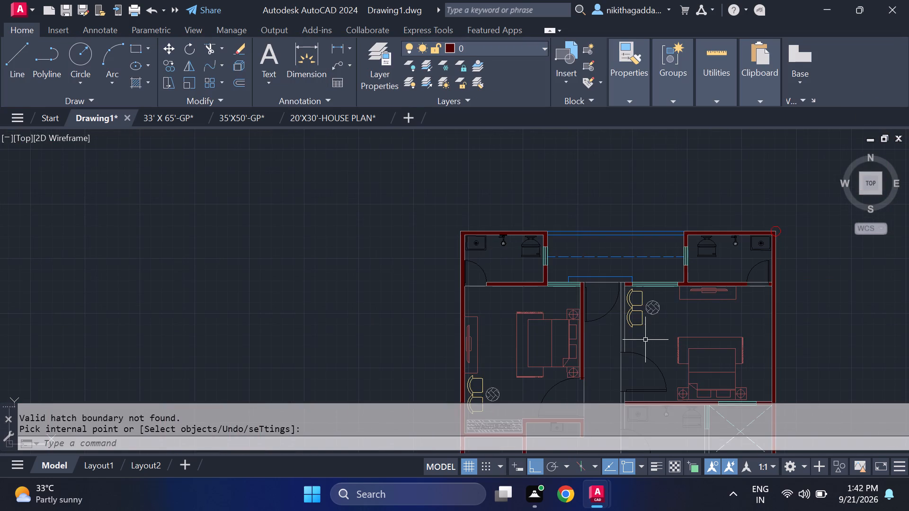
{"action": "middle_click_drag", "start_coordinate": [643, 330], "coordinate": [622, 260]}
{"action": "scroll", "coordinate": [752, 211], "scroll_direction": "up", "scroll_amount": 2}
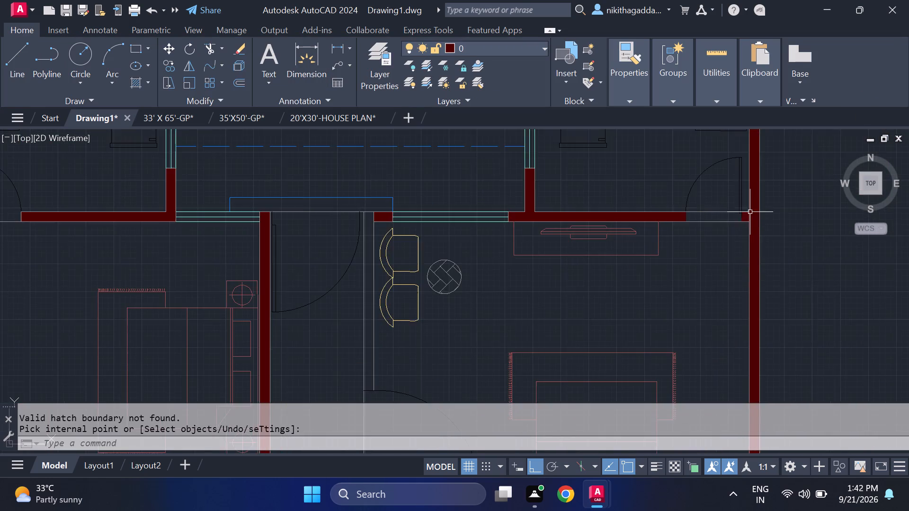
{"action": "scroll", "coordinate": [731, 237], "scroll_direction": "down", "scroll_amount": 3}
{"action": "scroll", "coordinate": [720, 253], "scroll_direction": "up", "scroll_amount": 3}
{"action": "type", "text": "tr"}
{"action": "key", "text": "Return"}
{"action": "left_click", "coordinate": [726, 183]}
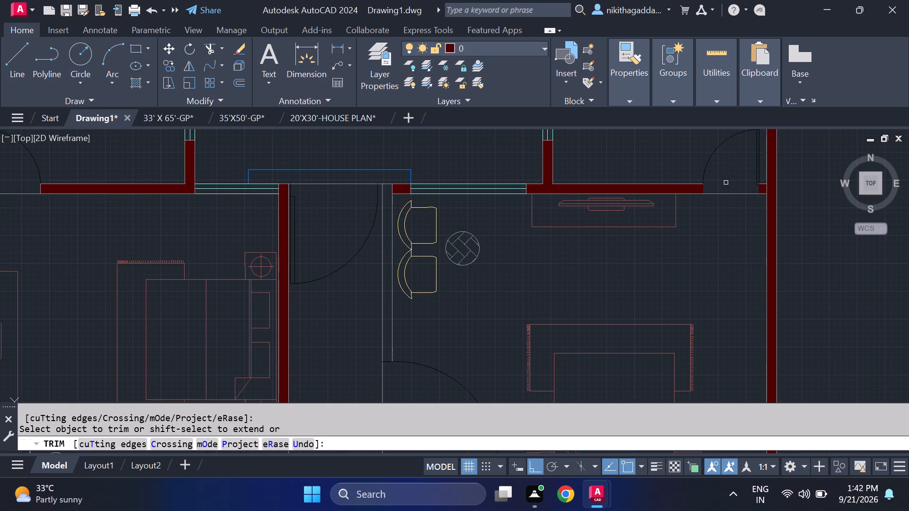
Erase the leftover wall line fragment beside the door leaf in the northeast bathroom's door opening.
{"action": "scroll", "coordinate": [755, 177], "scroll_direction": "up", "scroll_amount": 5}
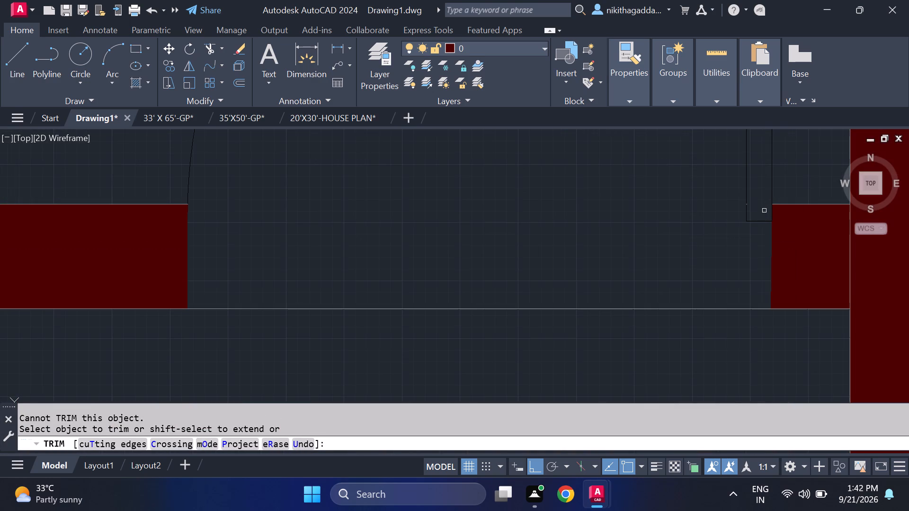
{"action": "left_click", "coordinate": [747, 204]}
{"action": "key", "text": "Escape"}
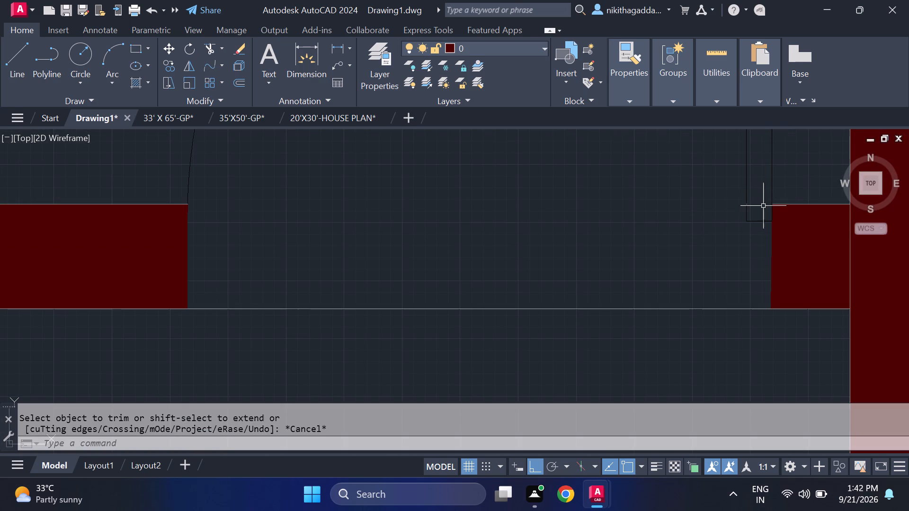
{"action": "scroll", "coordinate": [748, 203], "scroll_direction": "up", "scroll_amount": 3}
{"action": "left_click", "coordinate": [744, 204]}
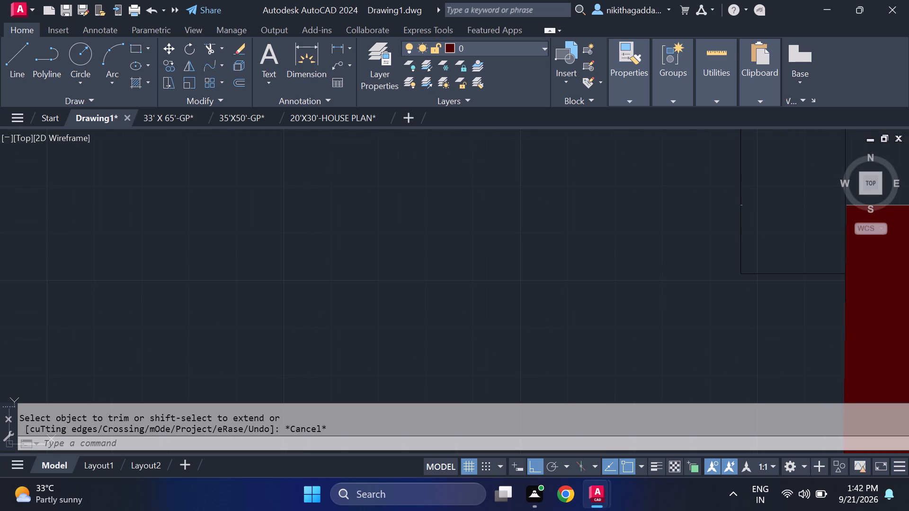
{"action": "key", "text": "Delete"}
On the walls layer, draw a line closing the passage's east wall at the south jamb of the middle east bathroom's door.
{"action": "scroll", "coordinate": [792, 208], "scroll_direction": "down", "scroll_amount": 4}
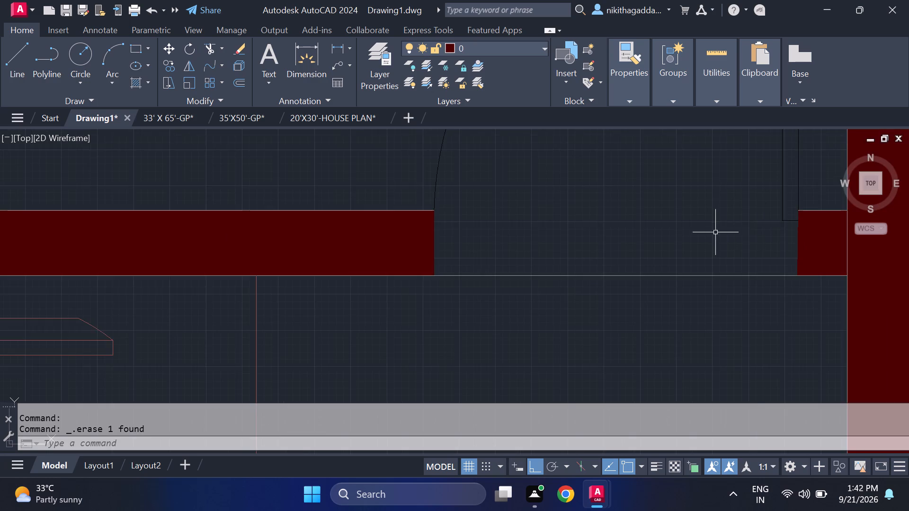
{"action": "scroll", "coordinate": [714, 236], "scroll_direction": "down", "scroll_amount": 6}
{"action": "middle_click_drag", "start_coordinate": [651, 252], "coordinate": [608, 132]}
{"action": "scroll", "coordinate": [525, 308], "scroll_direction": "up", "scroll_amount": 4}
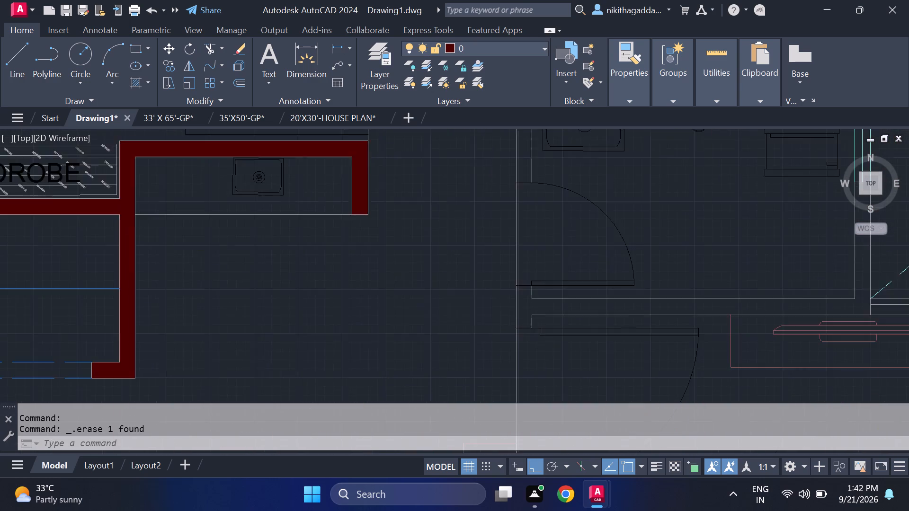
{"action": "key", "text": "l"}
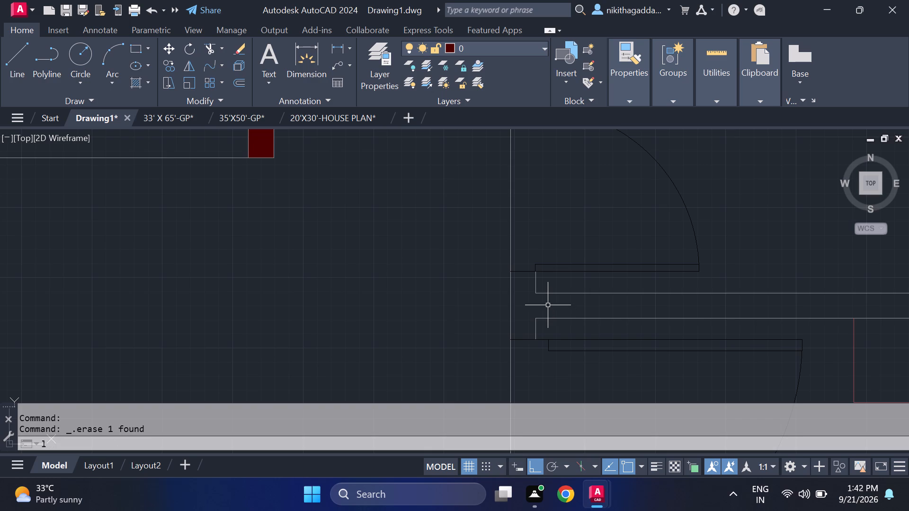
{"action": "key", "text": "Escape"}
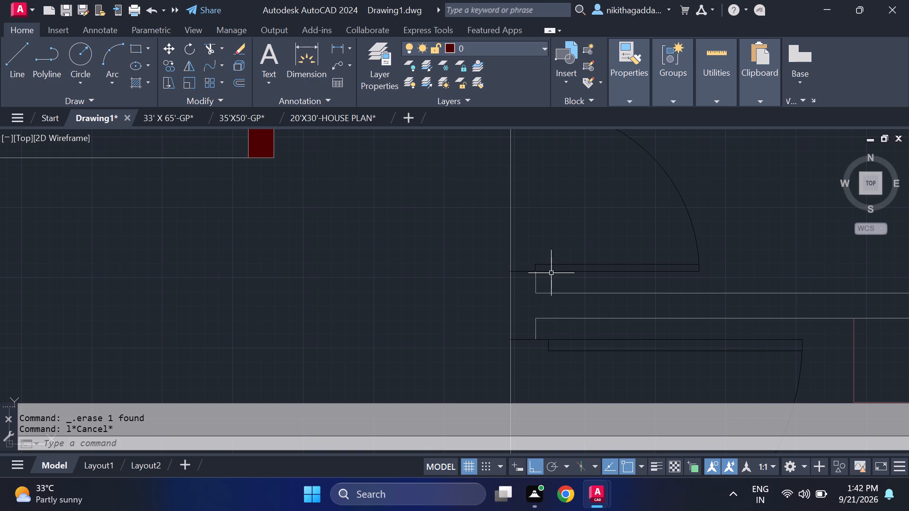
{"action": "left_click", "coordinate": [529, 49]}
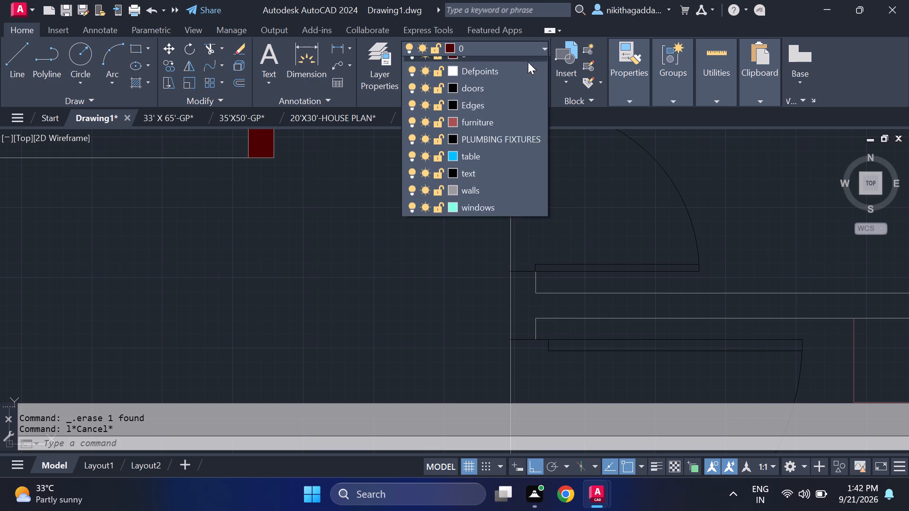
{"action": "left_click", "coordinate": [479, 204]}
{"action": "key", "text": "l"}
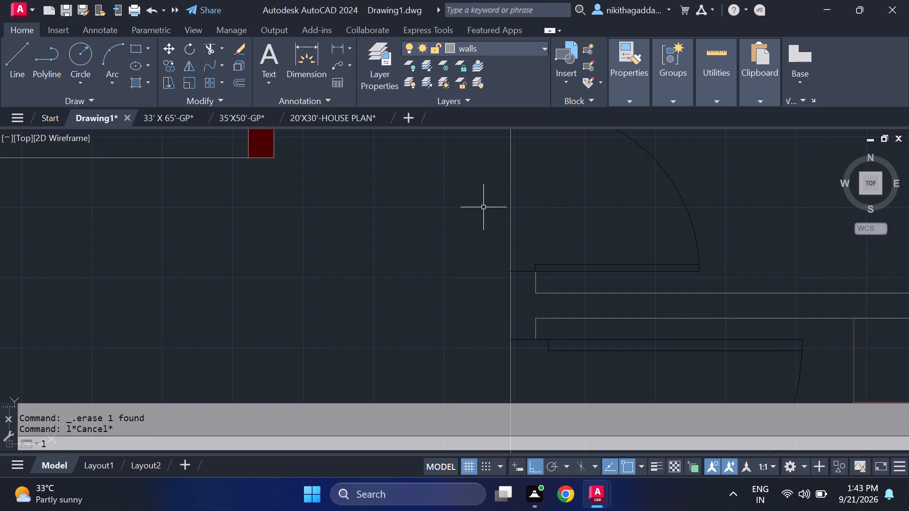
{"action": "key", "text": "Return"}
{"action": "scroll", "coordinate": [503, 256], "scroll_direction": "up", "scroll_amount": 2}
{"action": "left_click", "coordinate": [524, 291]}
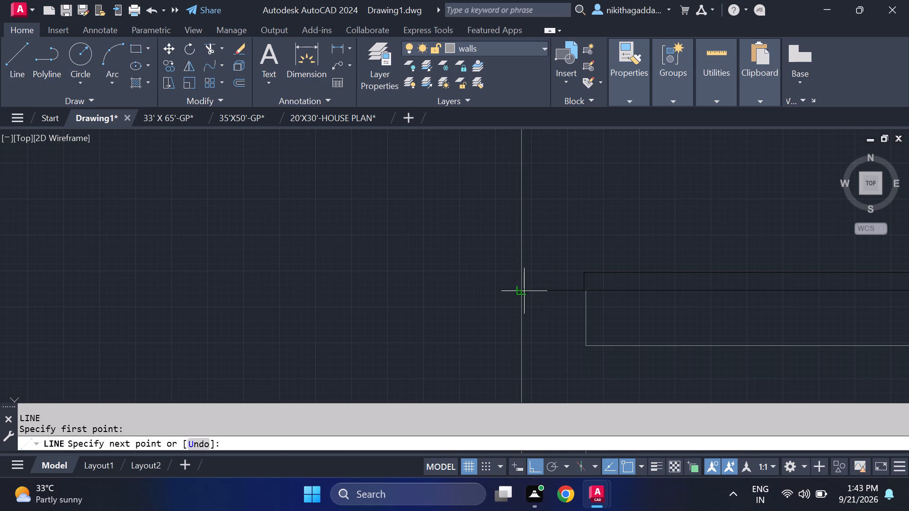
{"action": "left_click", "coordinate": [587, 295]}
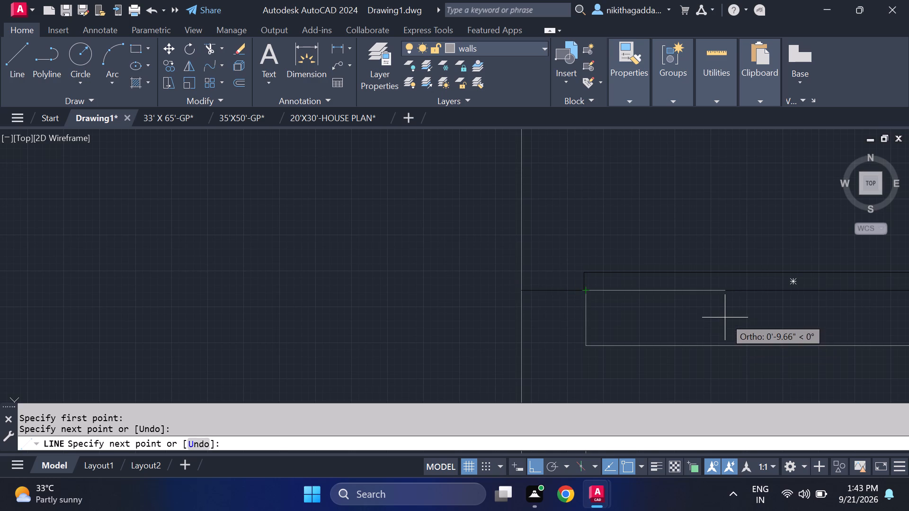
{"action": "key", "text": "Escape"}
Draw a line across the passage's east wall at the north jamb of the door just south of that bathroom.
{"action": "key", "text": "space"}
{"action": "scroll", "coordinate": [659, 319], "scroll_direction": "down", "scroll_amount": 4}
{"action": "scroll", "coordinate": [644, 340], "scroll_direction": "up", "scroll_amount": 2}
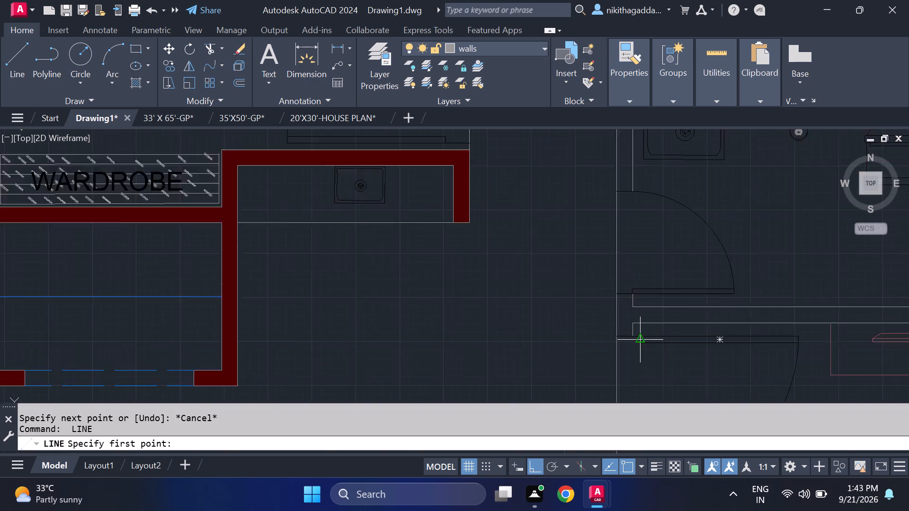
{"action": "scroll", "coordinate": [643, 342], "scroll_direction": "up", "scroll_amount": 3}
{"action": "left_click", "coordinate": [614, 336]}
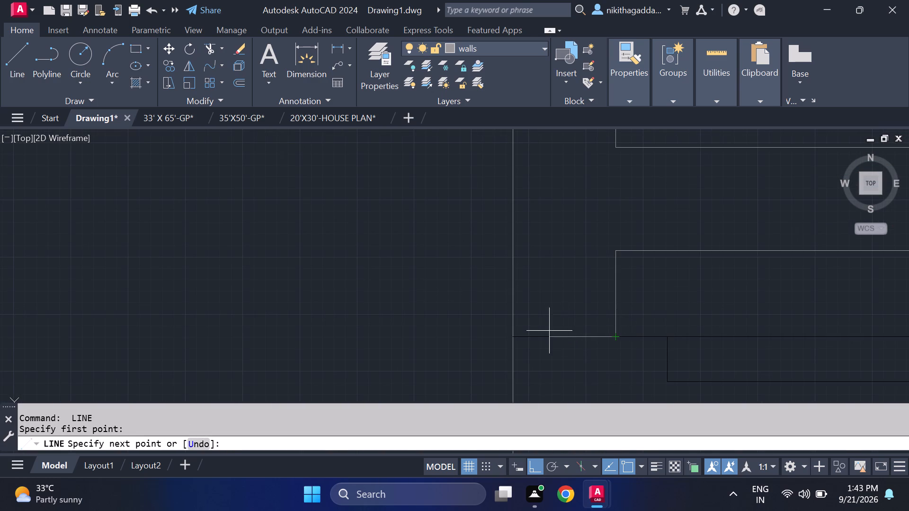
{"action": "left_click", "coordinate": [514, 332]}
{"action": "key", "text": "Escape"}
Draw a line across the passage's east wall at the north jamb of the middle east bathroom's door.
{"action": "scroll", "coordinate": [772, 323], "scroll_direction": "down", "scroll_amount": 3}
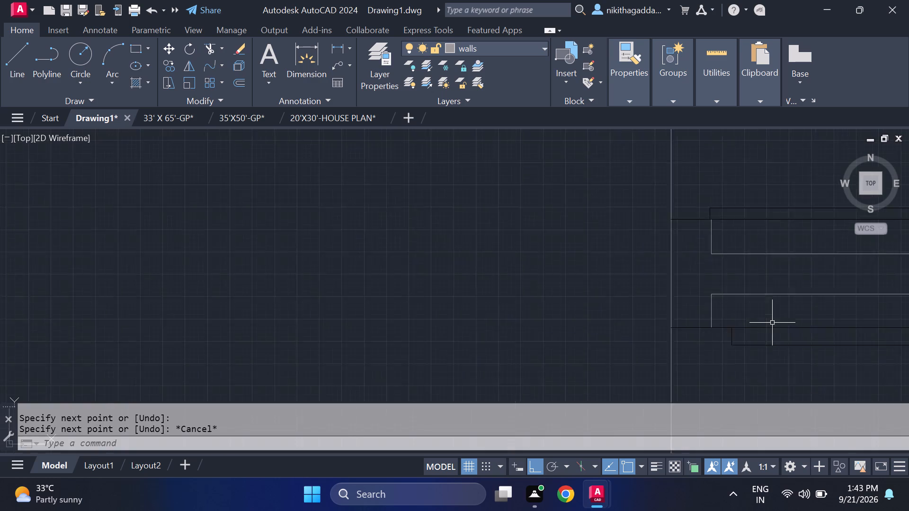
{"action": "scroll", "coordinate": [772, 323], "scroll_direction": "down", "scroll_amount": 2}
{"action": "middle_click_drag", "start_coordinate": [735, 264], "coordinate": [700, 331]}
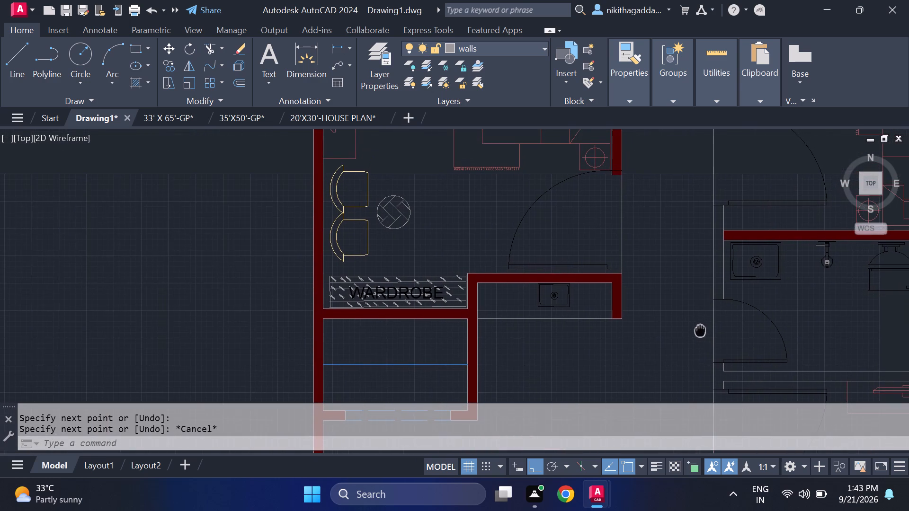
{"action": "middle_click_drag", "start_coordinate": [700, 331], "coordinate": [701, 331]}
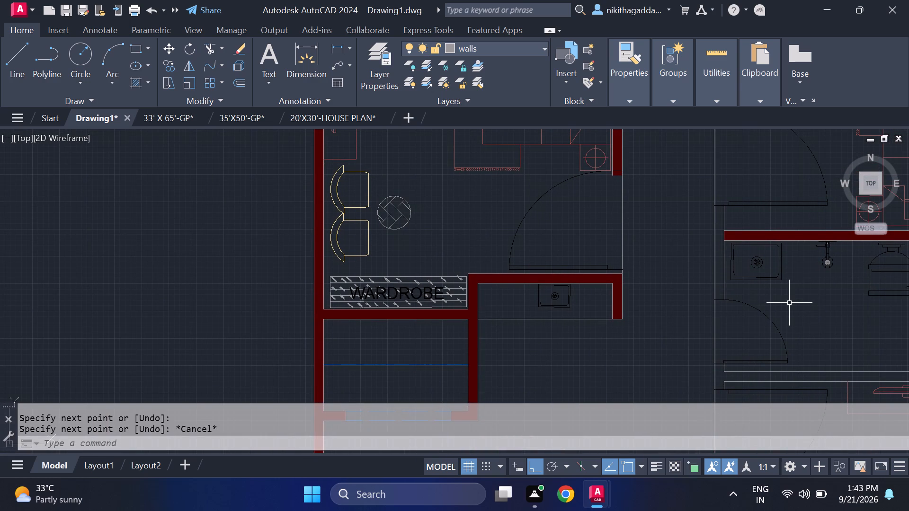
{"action": "key", "text": "l"}
{"action": "key", "text": "Return"}
{"action": "scroll", "coordinate": [752, 298], "scroll_direction": "up", "scroll_amount": 3}
{"action": "scroll", "coordinate": [686, 298], "scroll_direction": "up", "scroll_amount": 3}
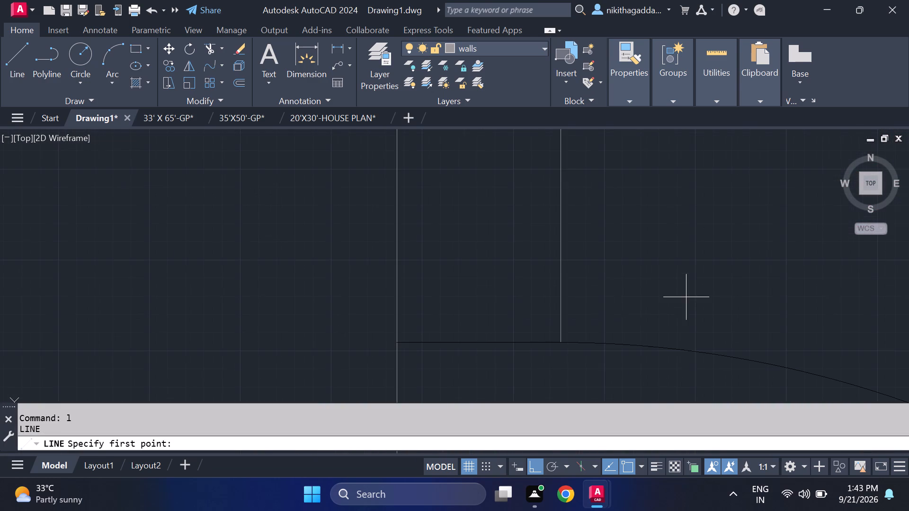
{"action": "left_click", "coordinate": [567, 340]}
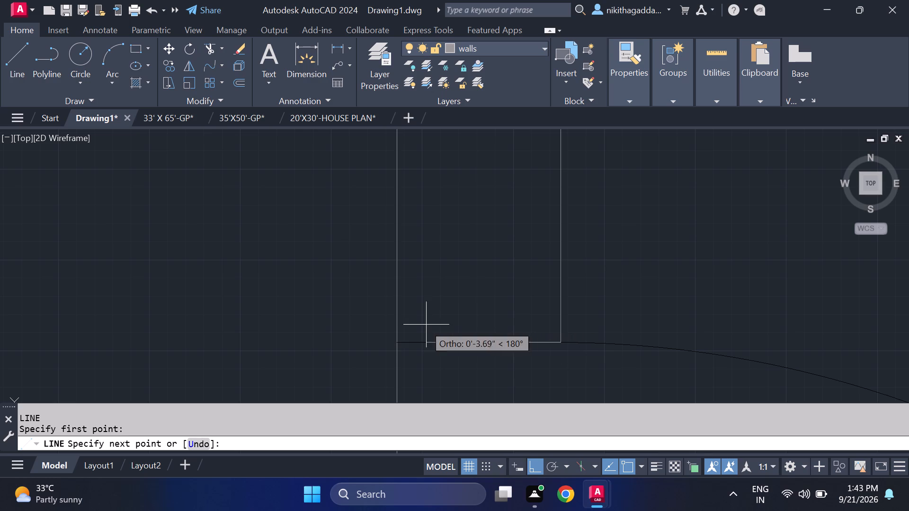
{"action": "left_click", "coordinate": [394, 338]}
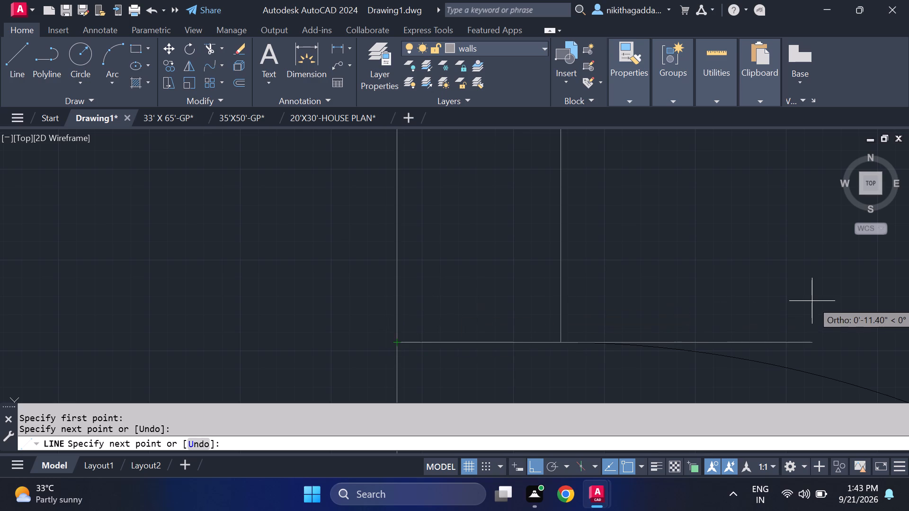
{"action": "key", "text": "Escape"}
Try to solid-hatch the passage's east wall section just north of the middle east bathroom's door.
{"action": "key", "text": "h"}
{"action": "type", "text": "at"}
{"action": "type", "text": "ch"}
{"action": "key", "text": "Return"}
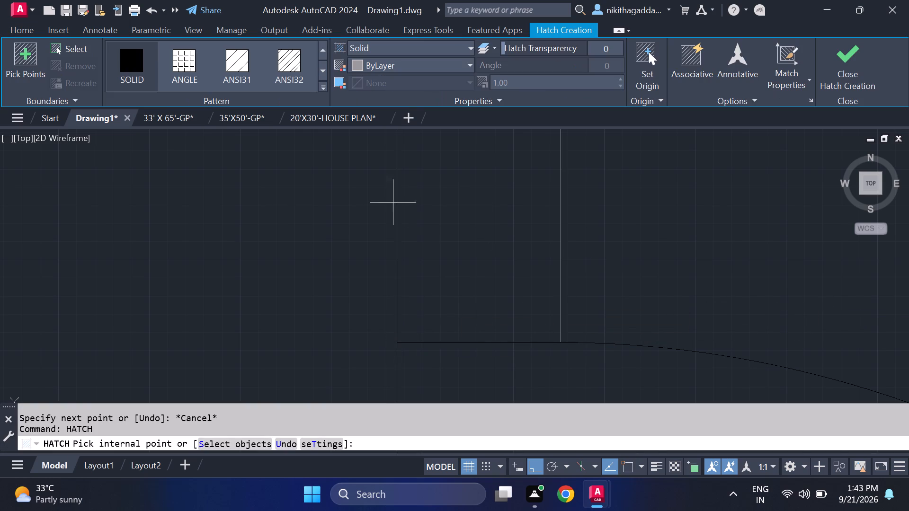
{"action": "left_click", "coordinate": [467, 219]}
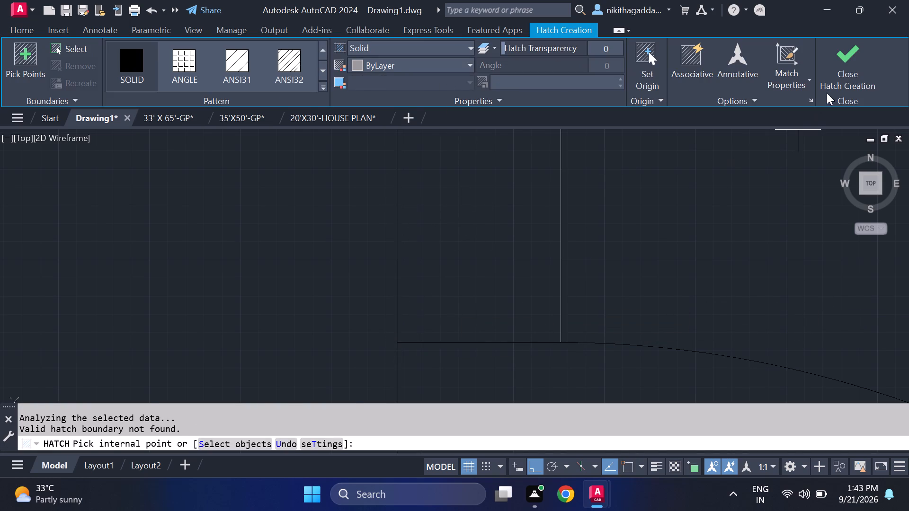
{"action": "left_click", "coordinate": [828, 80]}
Make layer 0 the current layer.
{"action": "left_click", "coordinate": [515, 54]}
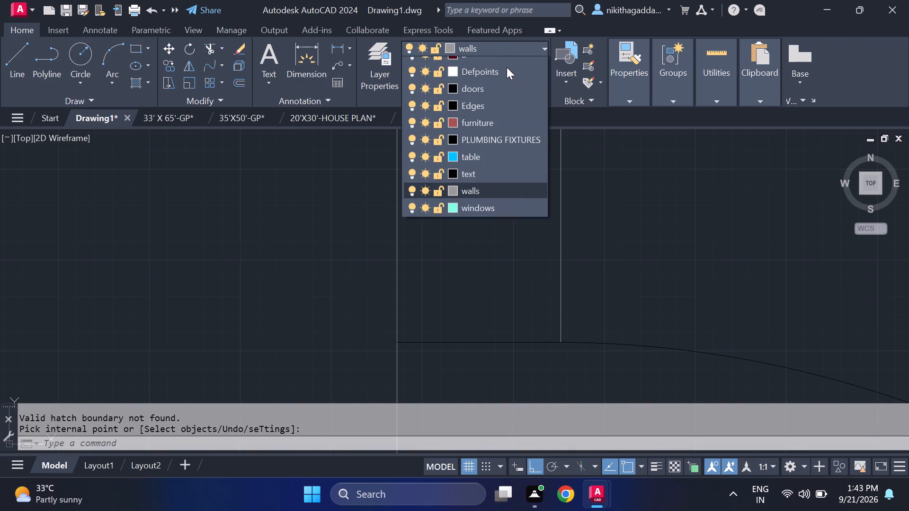
{"action": "left_click", "coordinate": [506, 67]}
{"action": "key", "text": "Escape"}
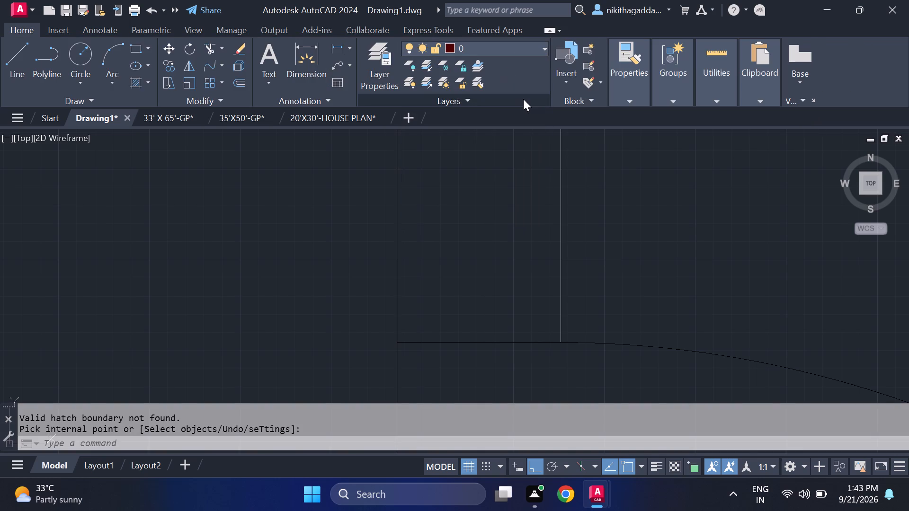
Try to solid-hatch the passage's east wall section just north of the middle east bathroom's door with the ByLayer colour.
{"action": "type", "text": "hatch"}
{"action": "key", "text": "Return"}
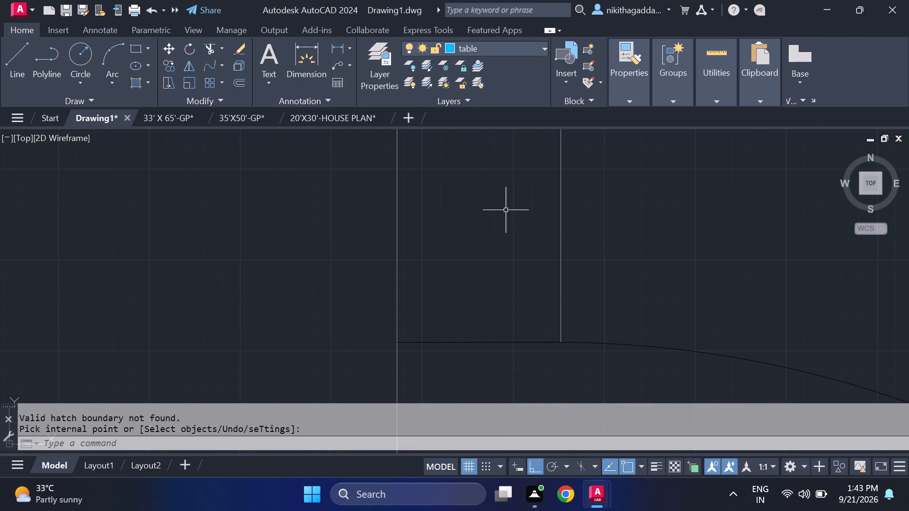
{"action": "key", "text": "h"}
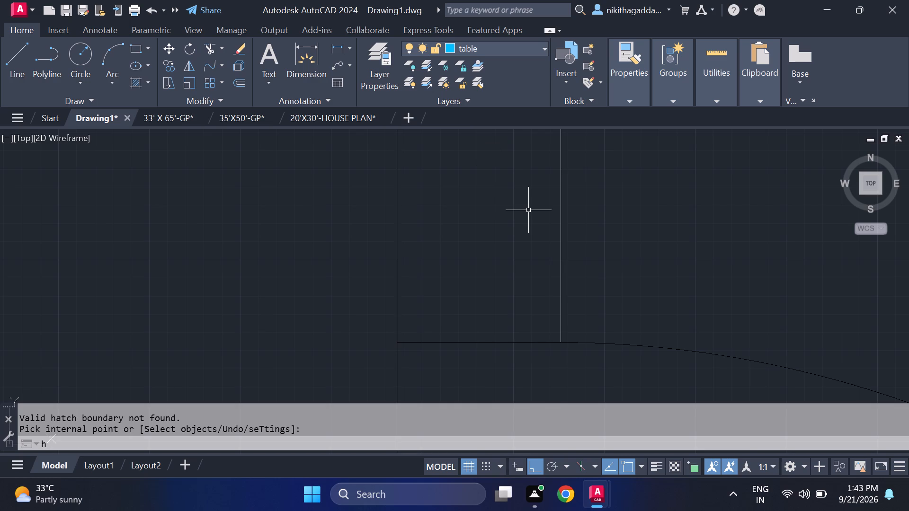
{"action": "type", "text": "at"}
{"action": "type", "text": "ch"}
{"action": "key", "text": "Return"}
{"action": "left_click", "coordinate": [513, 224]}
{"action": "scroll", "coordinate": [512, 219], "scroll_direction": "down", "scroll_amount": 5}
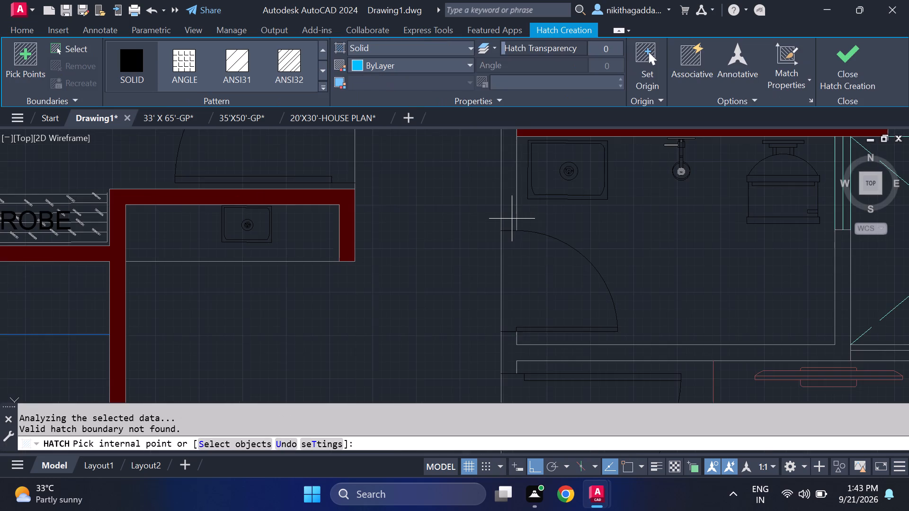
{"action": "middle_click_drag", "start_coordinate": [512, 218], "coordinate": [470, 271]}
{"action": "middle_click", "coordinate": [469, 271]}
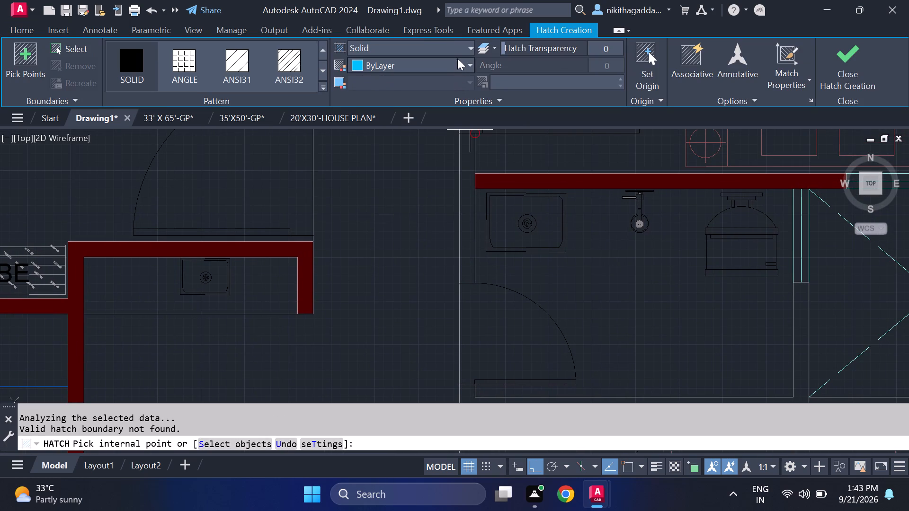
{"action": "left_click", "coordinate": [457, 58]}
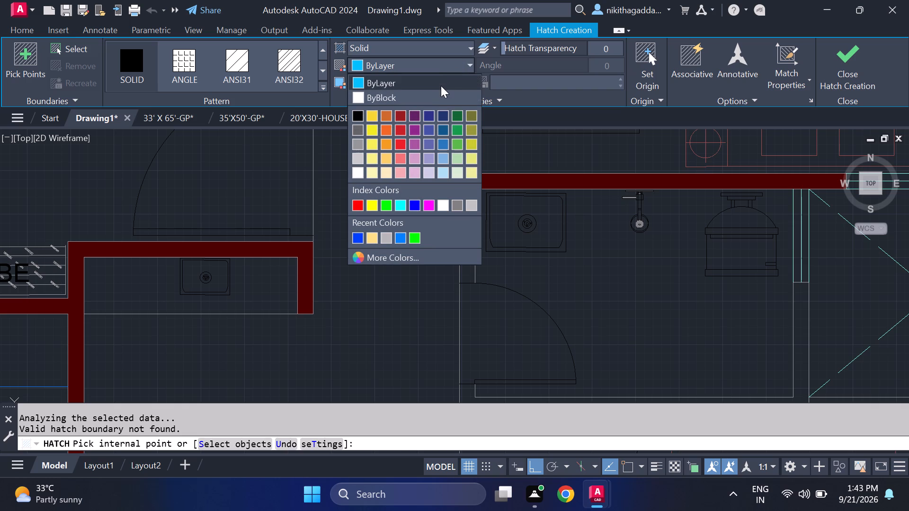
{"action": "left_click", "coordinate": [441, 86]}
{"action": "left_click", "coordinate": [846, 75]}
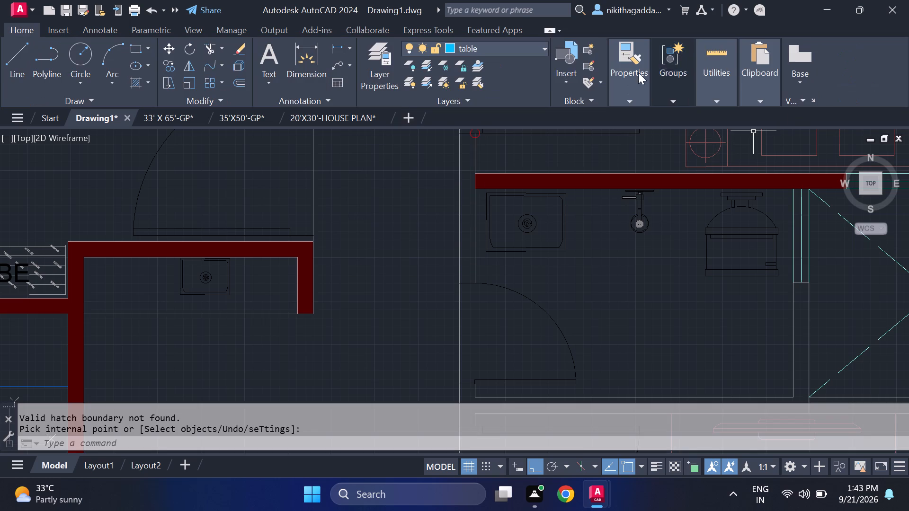
Make layer 0 current and solid-hatch the passage's east wall section just north of the middle east bathroom's door.
{"action": "left_click", "coordinate": [542, 44]}
{"action": "left_click", "coordinate": [516, 68]}
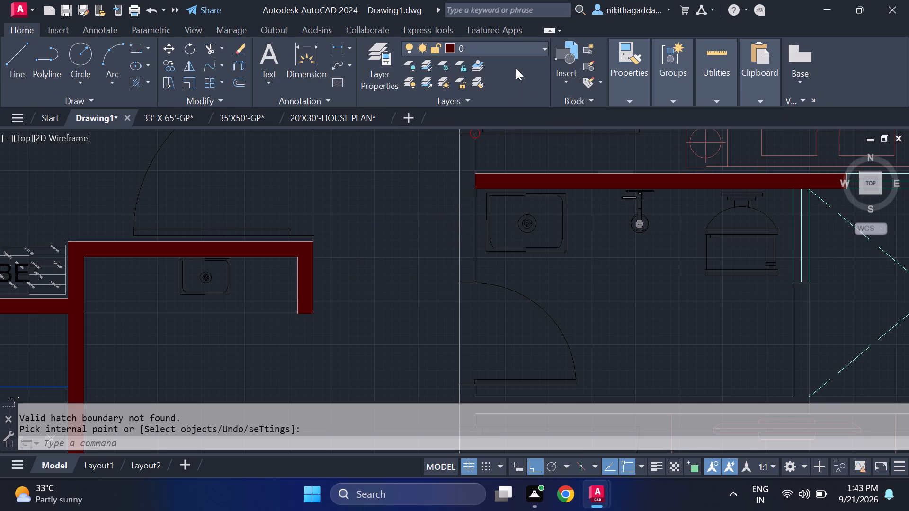
{"action": "type", "text": "hs"}
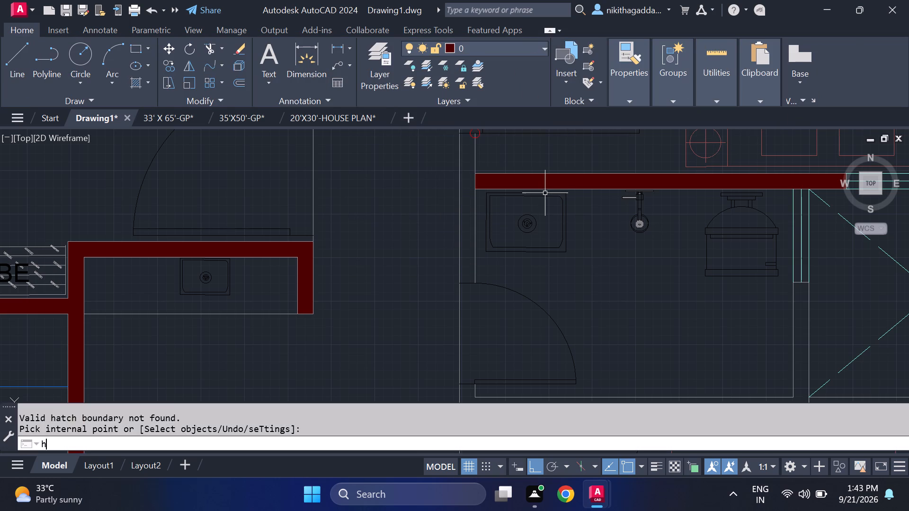
{"action": "key", "text": "BackSpace"}
{"action": "type", "text": "atch"}
{"action": "key", "text": "Return"}
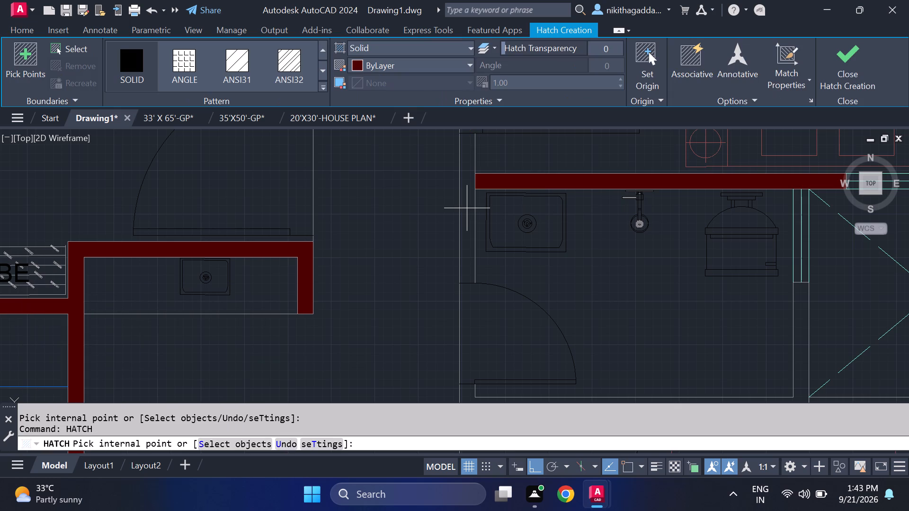
{"action": "left_click", "coordinate": [466, 208]}
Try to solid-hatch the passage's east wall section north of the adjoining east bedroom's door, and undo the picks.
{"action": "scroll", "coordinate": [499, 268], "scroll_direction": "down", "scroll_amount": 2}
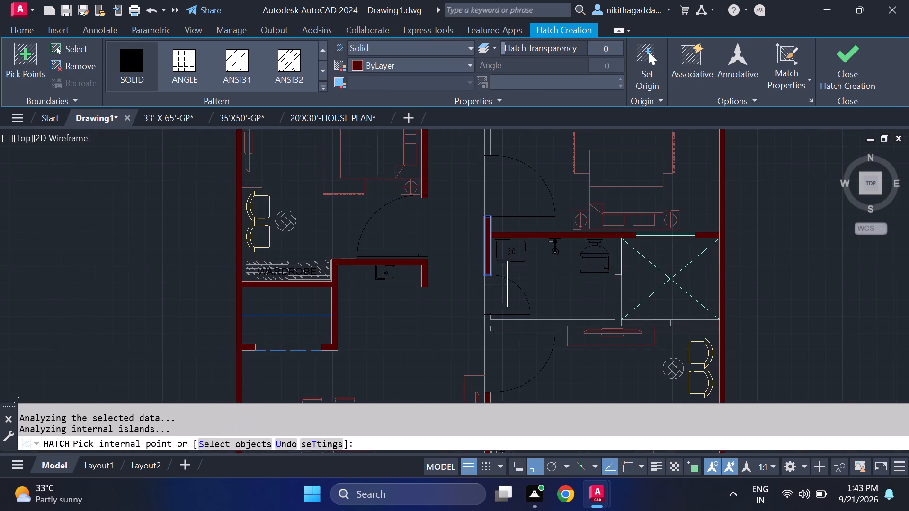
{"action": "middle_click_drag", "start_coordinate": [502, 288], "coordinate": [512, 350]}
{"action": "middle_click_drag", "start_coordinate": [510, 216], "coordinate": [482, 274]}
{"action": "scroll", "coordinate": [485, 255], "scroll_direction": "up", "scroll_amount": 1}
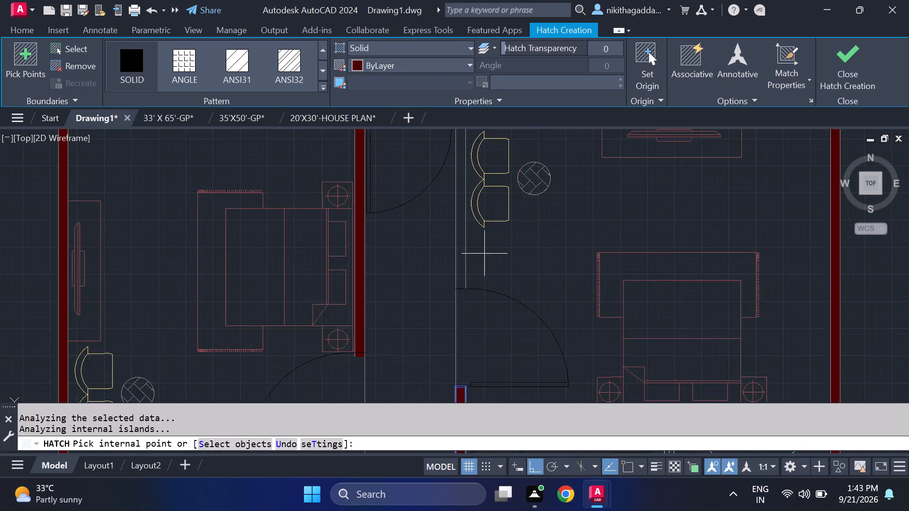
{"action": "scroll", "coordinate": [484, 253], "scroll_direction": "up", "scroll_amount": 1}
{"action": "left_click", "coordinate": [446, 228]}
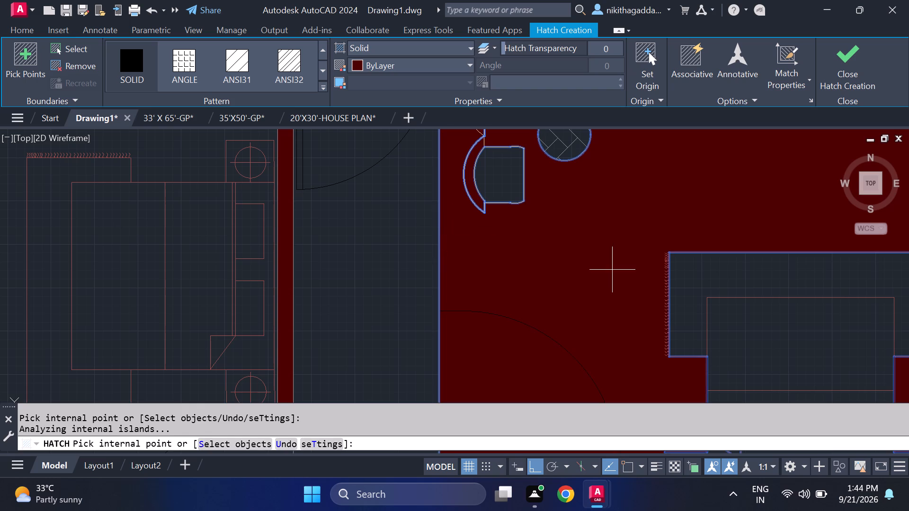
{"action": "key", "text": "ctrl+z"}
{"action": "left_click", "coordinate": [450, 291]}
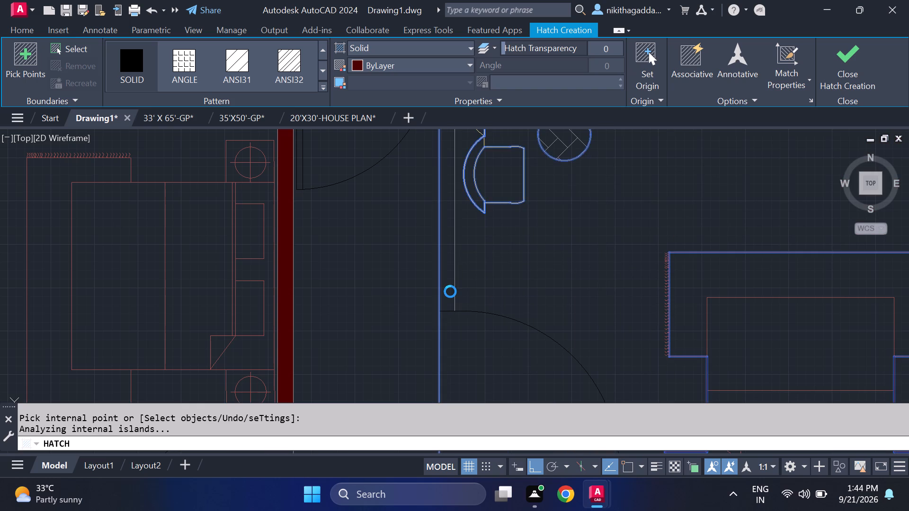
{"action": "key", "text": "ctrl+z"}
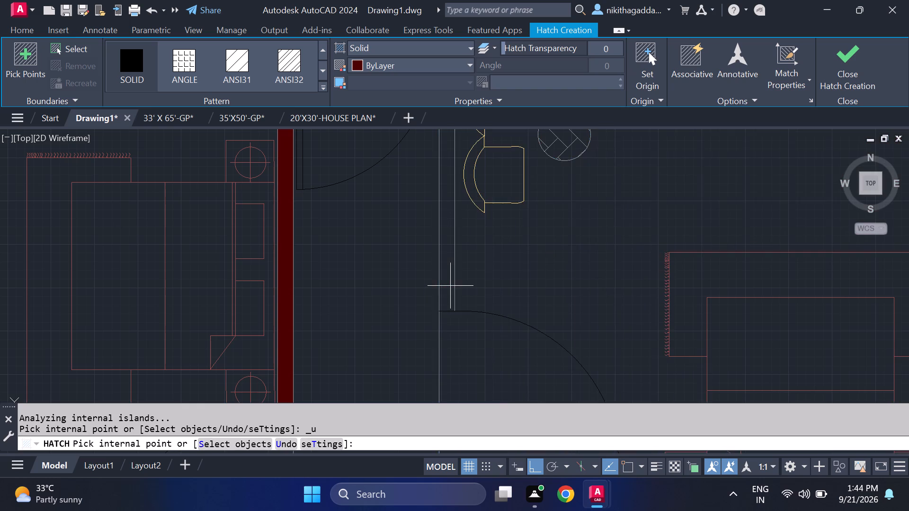
Solid-hatch the passage's east wall section between the middle east bathroom's door and the bedroom door north of it.
{"action": "scroll", "coordinate": [477, 283], "scroll_direction": "down", "scroll_amount": 3}
{"action": "middle_click_drag", "start_coordinate": [505, 303], "coordinate": [492, 259]}
{"action": "scroll", "coordinate": [468, 270], "scroll_direction": "up", "scroll_amount": 3}
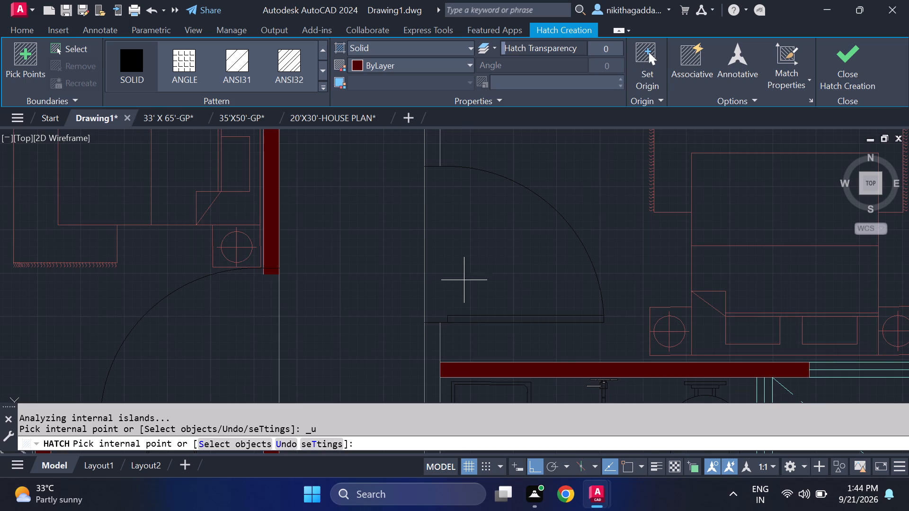
{"action": "left_click", "coordinate": [432, 359]}
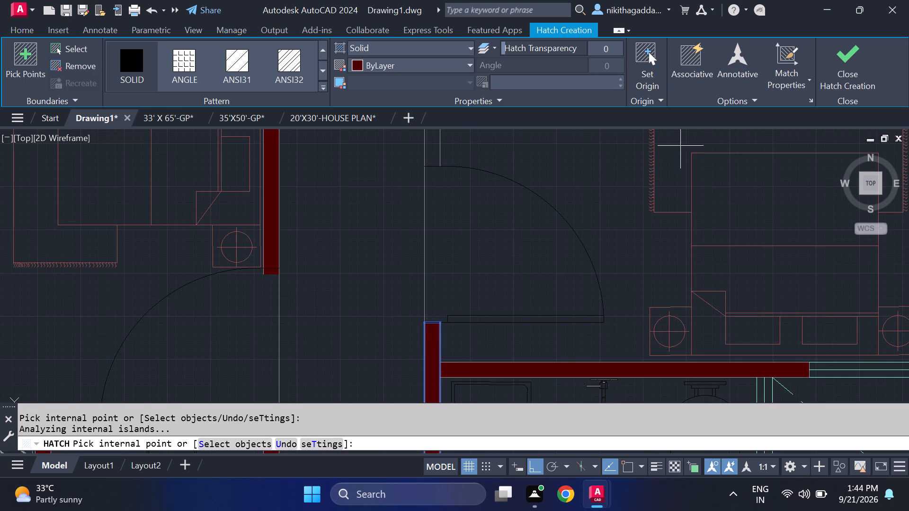
{"action": "left_click", "coordinate": [834, 75]}
On layer walls, draw a line across the passage's east wall at the north jamb of that bedroom's door, joined to the wall face's end.
{"action": "middle_click_drag", "start_coordinate": [550, 273], "coordinate": [585, 395]}
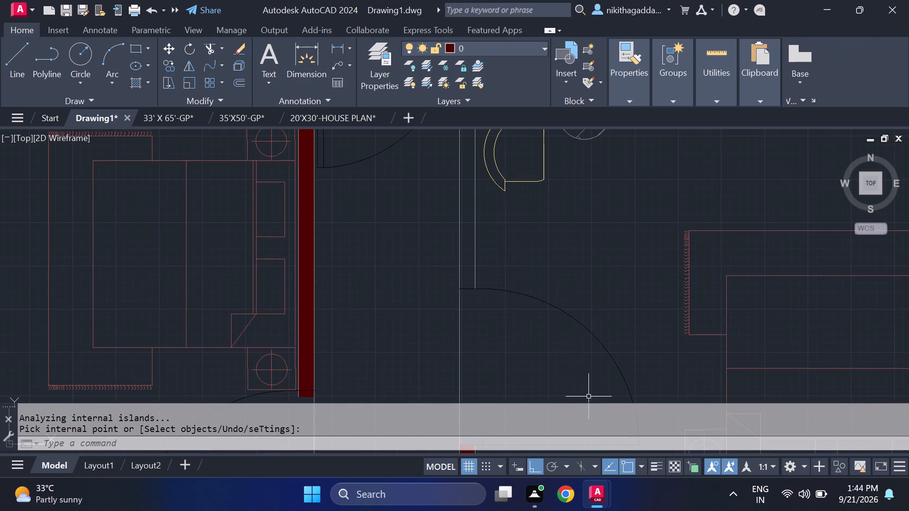
{"action": "scroll", "coordinate": [471, 252], "scroll_direction": "down", "scroll_amount": 2}
{"action": "scroll", "coordinate": [475, 259], "scroll_direction": "up", "scroll_amount": 2}
{"action": "middle_click_drag", "start_coordinate": [476, 259], "coordinate": [494, 325]}
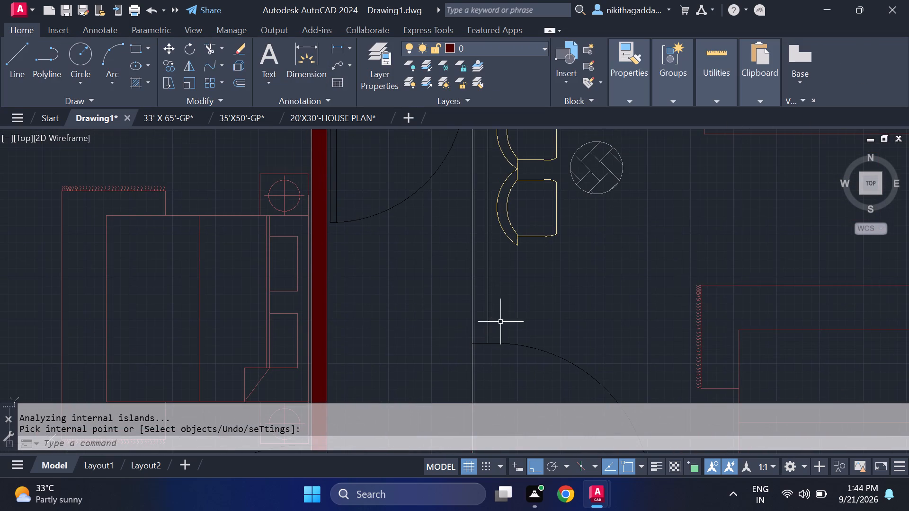
{"action": "scroll", "coordinate": [508, 287], "scroll_direction": "down", "scroll_amount": 2}
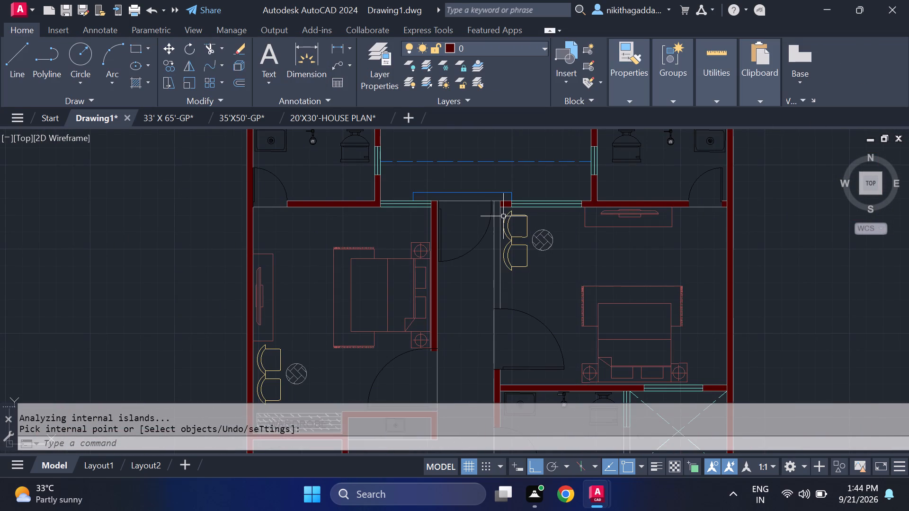
{"action": "scroll", "coordinate": [503, 215], "scroll_direction": "up", "scroll_amount": 2}
{"action": "middle_click_drag", "start_coordinate": [585, 302], "coordinate": [574, 206]}
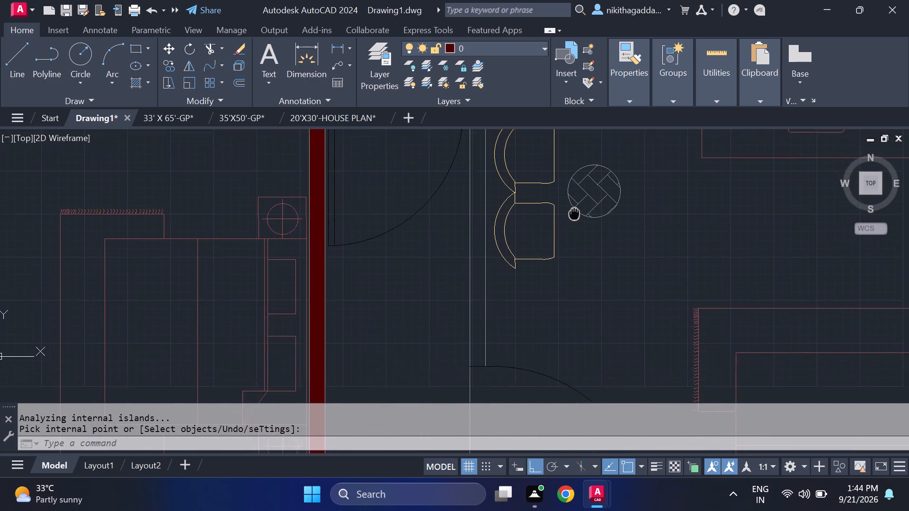
{"action": "middle_click_drag", "start_coordinate": [574, 206], "coordinate": [571, 152]}
{"action": "scroll", "coordinate": [474, 305], "scroll_direction": "up", "scroll_amount": 3}
{"action": "scroll", "coordinate": [515, 286], "scroll_direction": "up", "scroll_amount": 4}
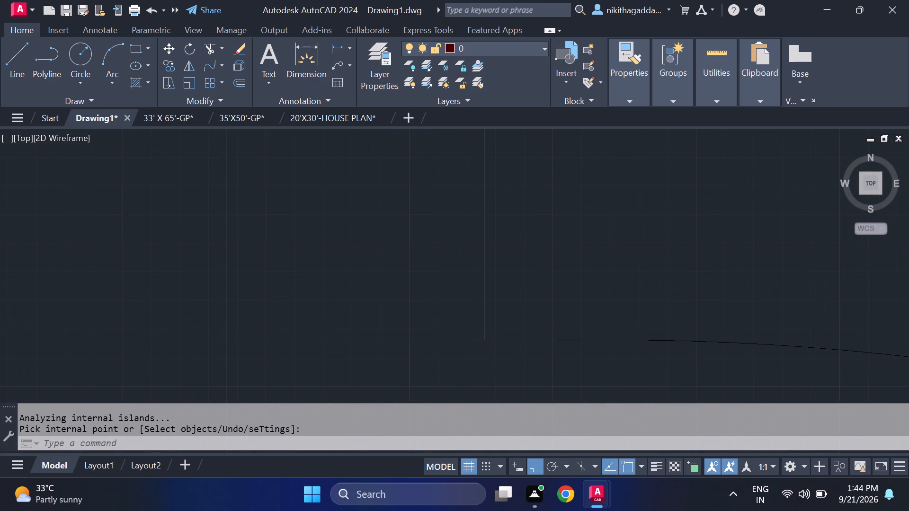
{"action": "left_click", "coordinate": [545, 51]}
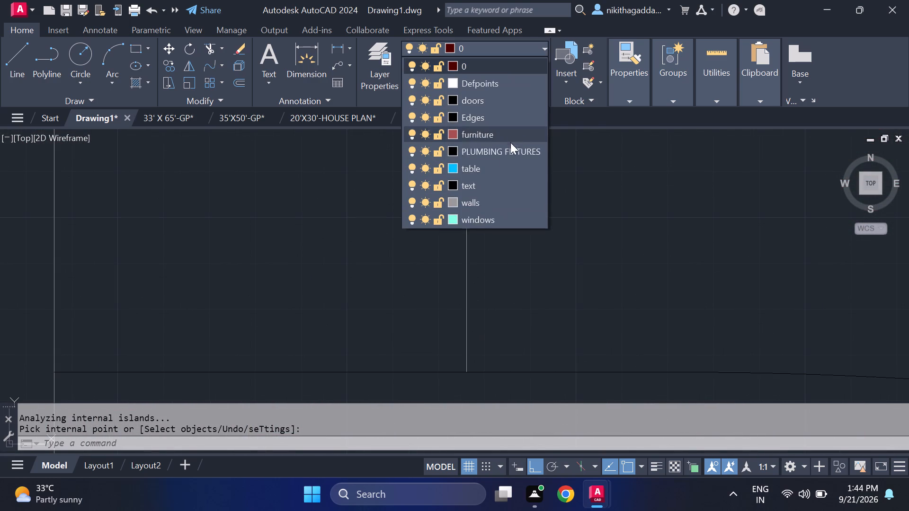
{"action": "left_click", "coordinate": [490, 200]}
{"action": "scroll", "coordinate": [488, 212], "scroll_direction": "down", "scroll_amount": 3}
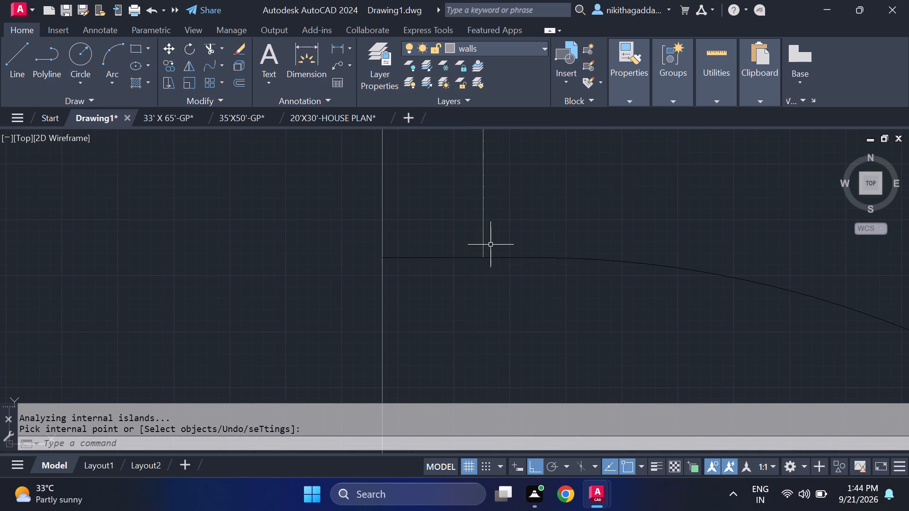
{"action": "type", "text": ".l"}
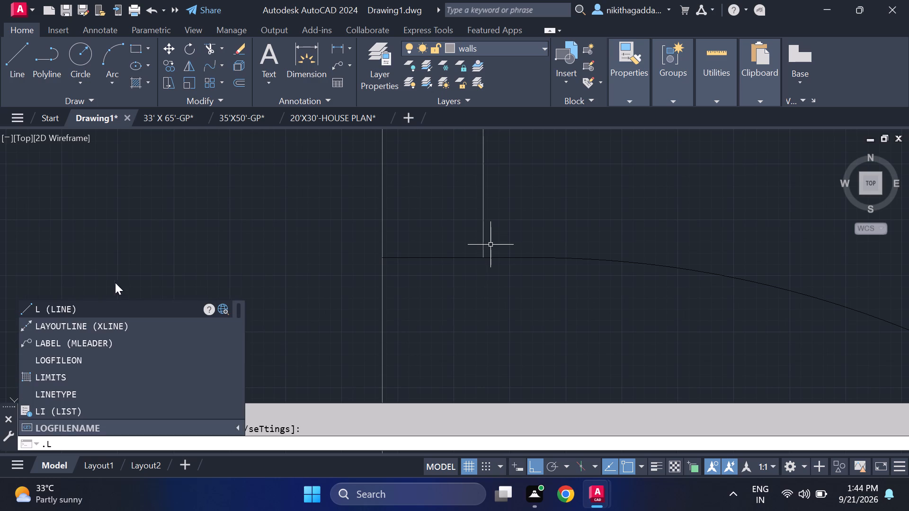
{"action": "left_click", "coordinate": [107, 306]}
{"action": "scroll", "coordinate": [364, 243], "scroll_direction": "up", "scroll_amount": 2}
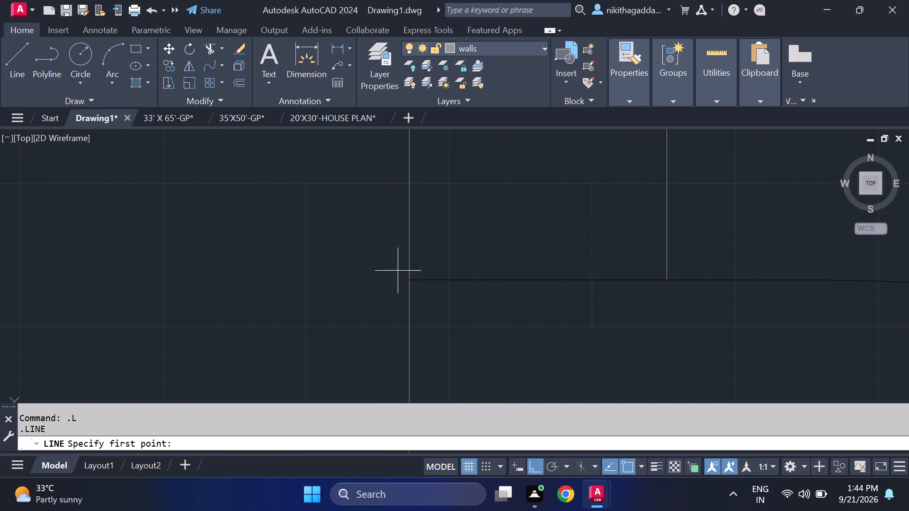
{"action": "left_click", "coordinate": [411, 296]}
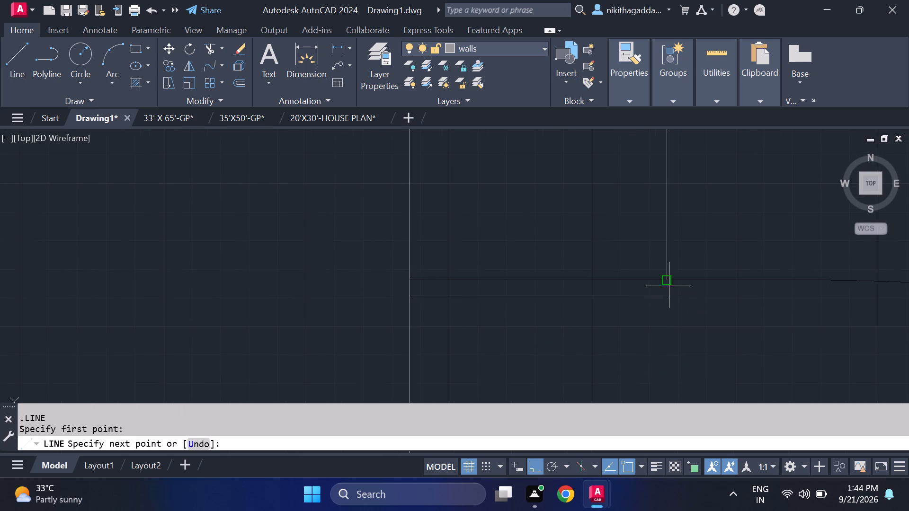
{"action": "left_click", "coordinate": [666, 298]}
{"action": "left_click", "coordinate": [667, 282]}
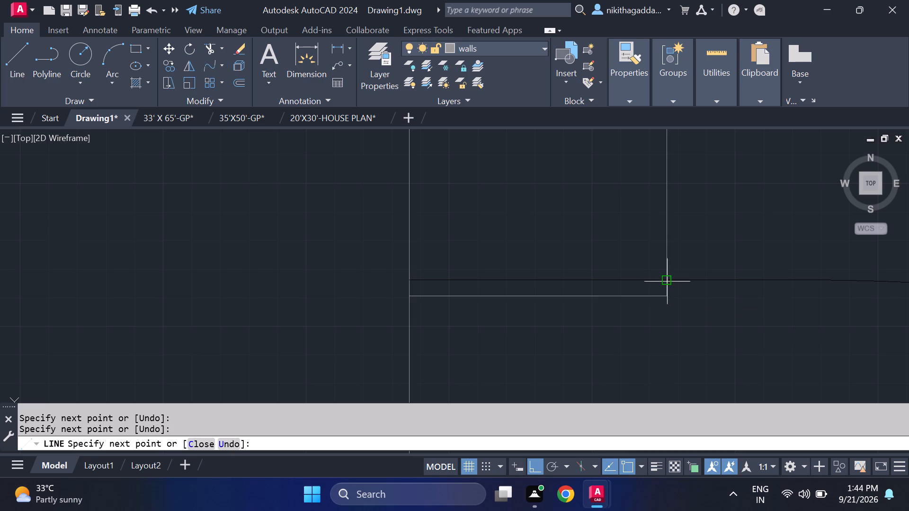
{"action": "key", "text": "Escape"}
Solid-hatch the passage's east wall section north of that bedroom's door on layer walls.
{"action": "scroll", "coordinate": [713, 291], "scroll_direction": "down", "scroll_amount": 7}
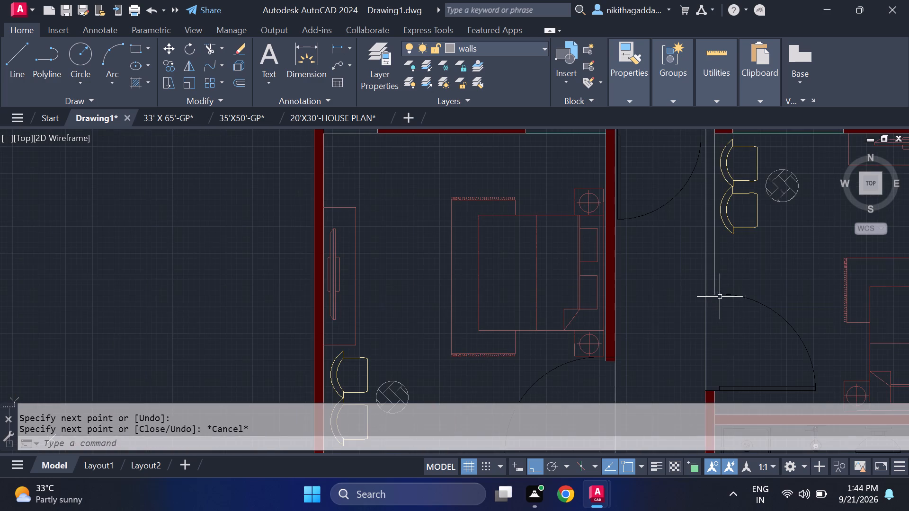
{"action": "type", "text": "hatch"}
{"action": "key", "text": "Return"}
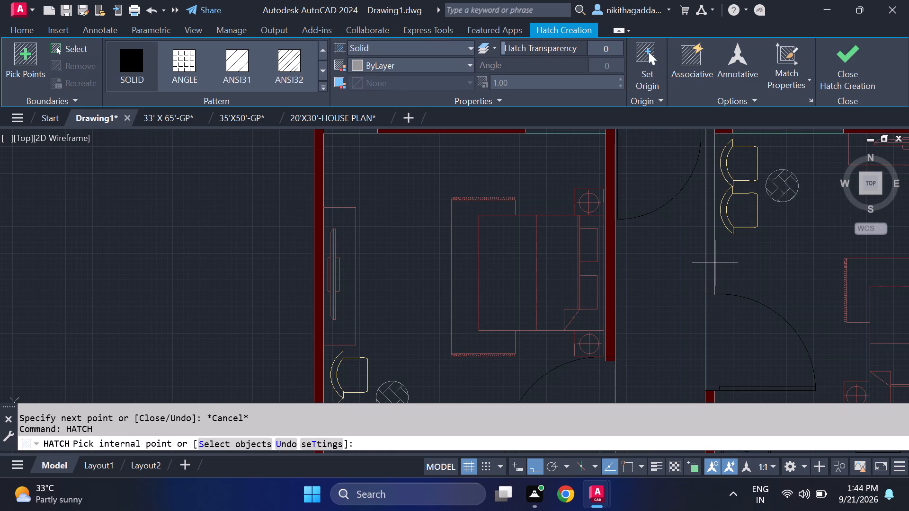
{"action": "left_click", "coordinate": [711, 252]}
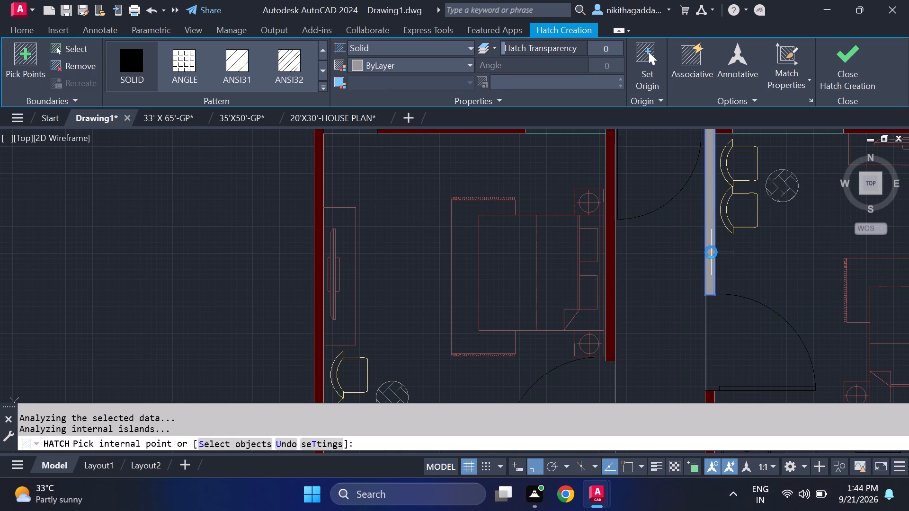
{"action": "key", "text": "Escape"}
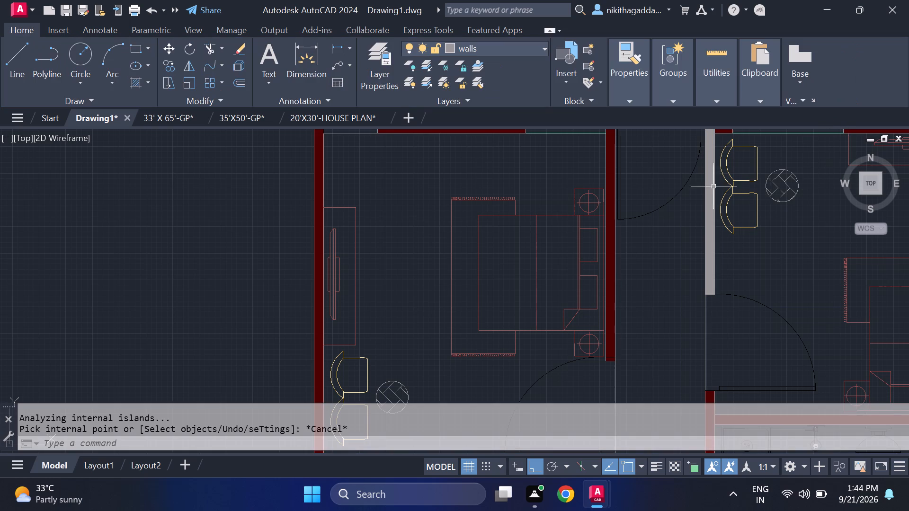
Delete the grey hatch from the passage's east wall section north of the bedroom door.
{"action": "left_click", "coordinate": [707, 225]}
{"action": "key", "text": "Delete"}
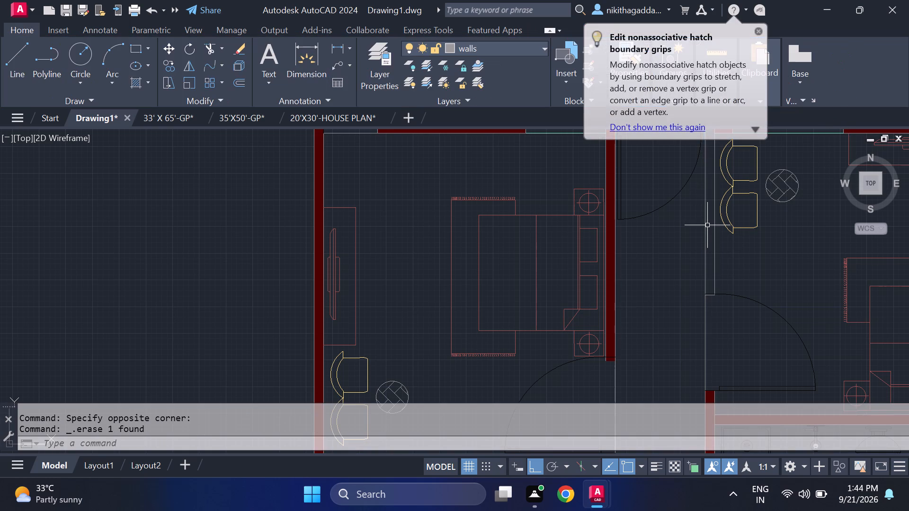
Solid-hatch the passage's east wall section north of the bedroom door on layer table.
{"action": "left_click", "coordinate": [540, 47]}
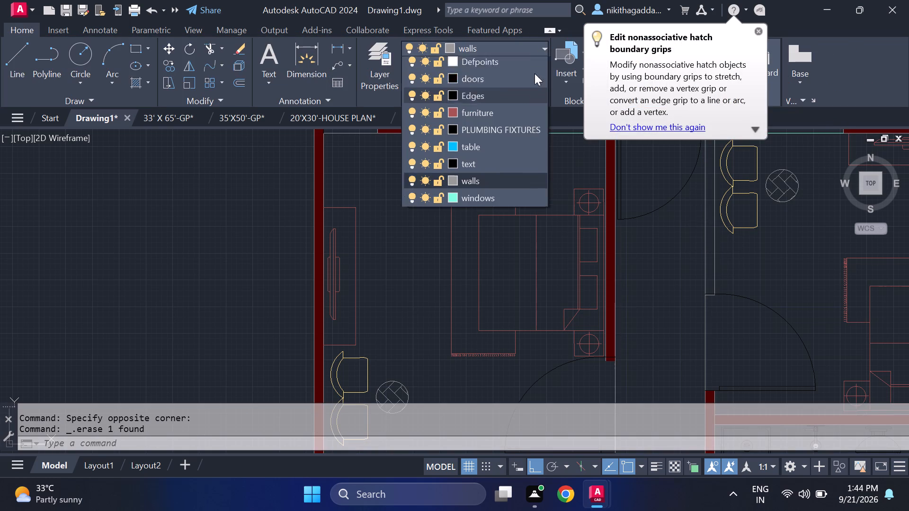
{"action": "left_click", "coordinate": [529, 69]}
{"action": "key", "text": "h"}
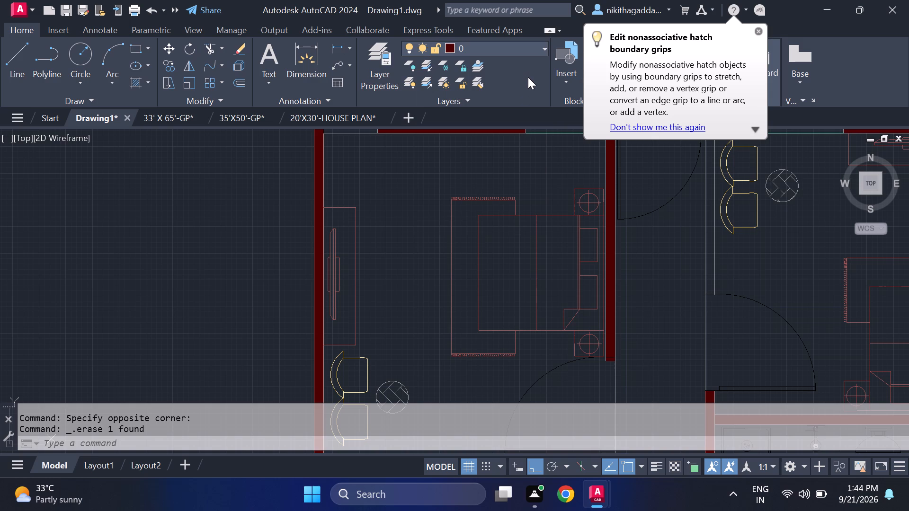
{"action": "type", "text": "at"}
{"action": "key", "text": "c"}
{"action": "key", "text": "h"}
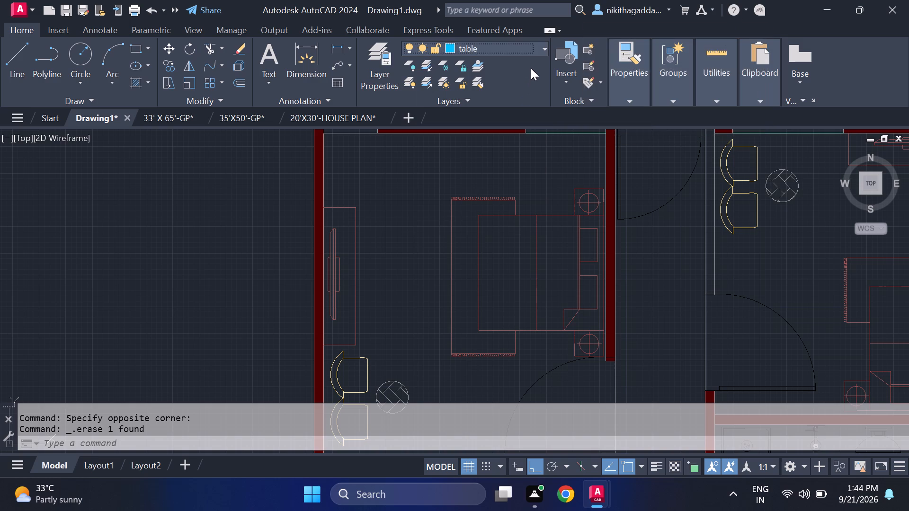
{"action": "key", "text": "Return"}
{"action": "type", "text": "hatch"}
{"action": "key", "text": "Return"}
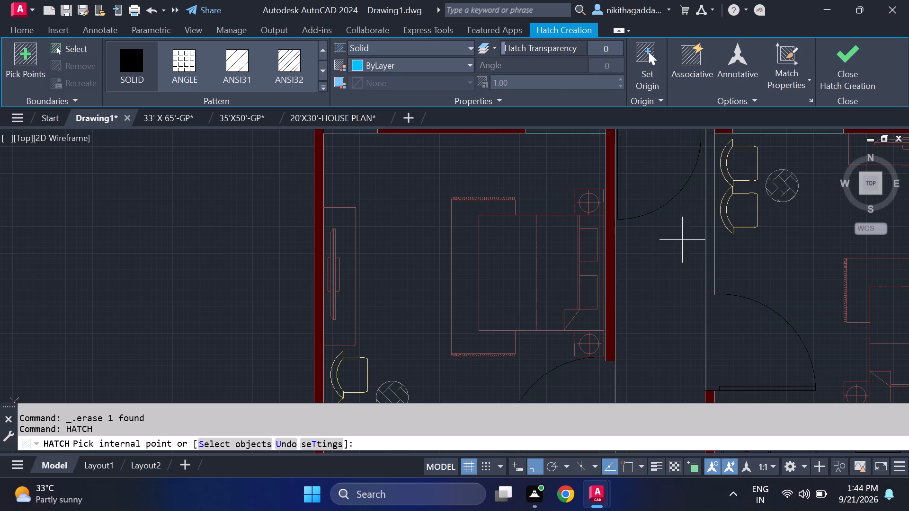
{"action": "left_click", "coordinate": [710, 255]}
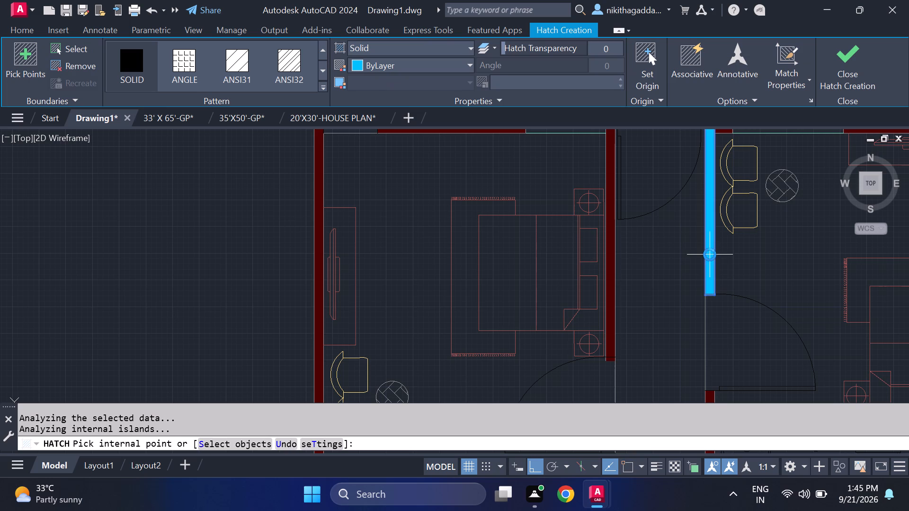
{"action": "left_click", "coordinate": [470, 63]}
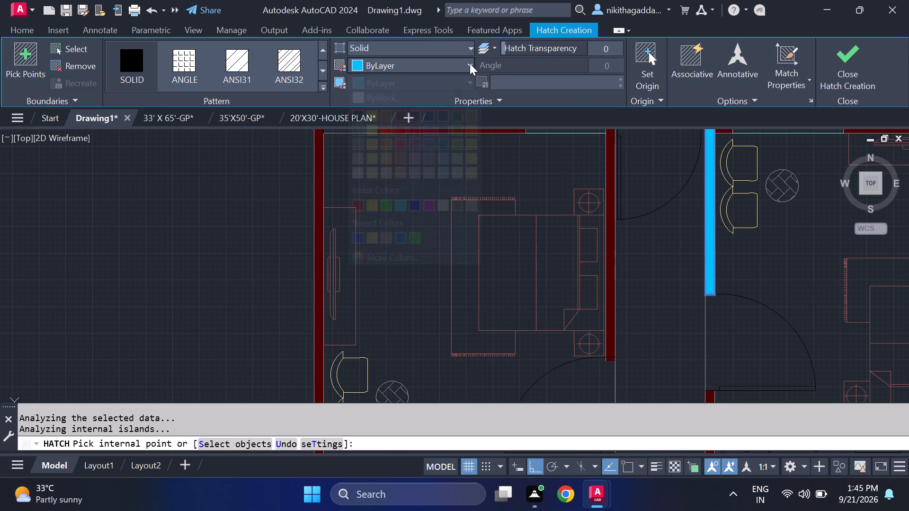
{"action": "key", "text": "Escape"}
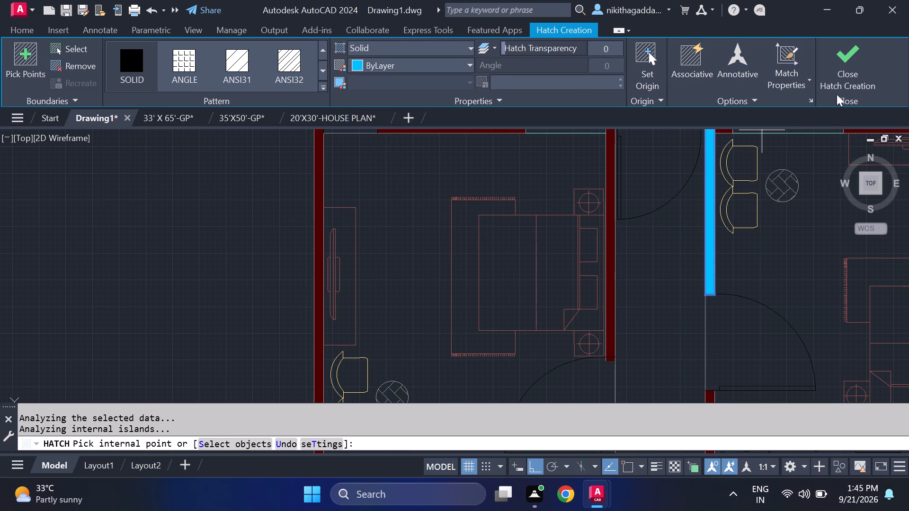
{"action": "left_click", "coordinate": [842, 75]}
Replace the blue hatch on the passage's east wall section north of the bedroom door with a solid hatch on layer 0.
{"action": "left_click", "coordinate": [521, 44]}
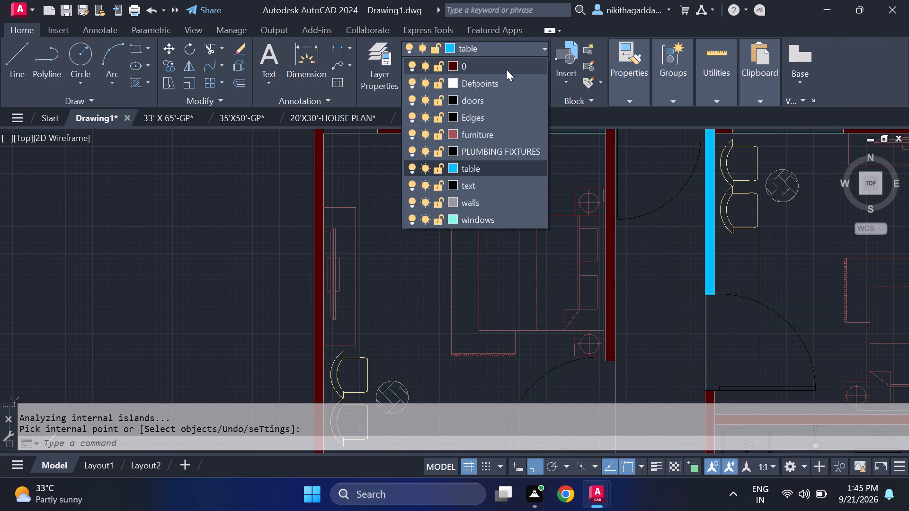
{"action": "left_click", "coordinate": [506, 69]}
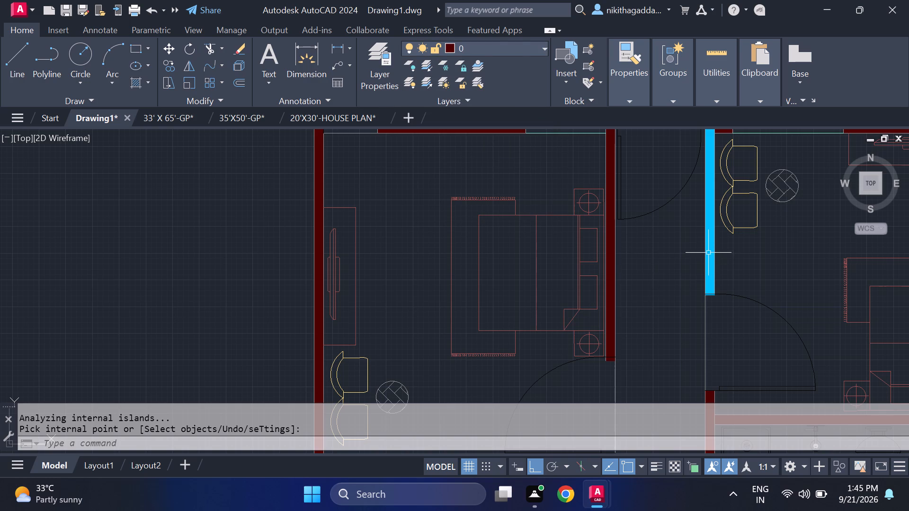
{"action": "left_click", "coordinate": [708, 253]}
{"action": "key", "text": "Delete"}
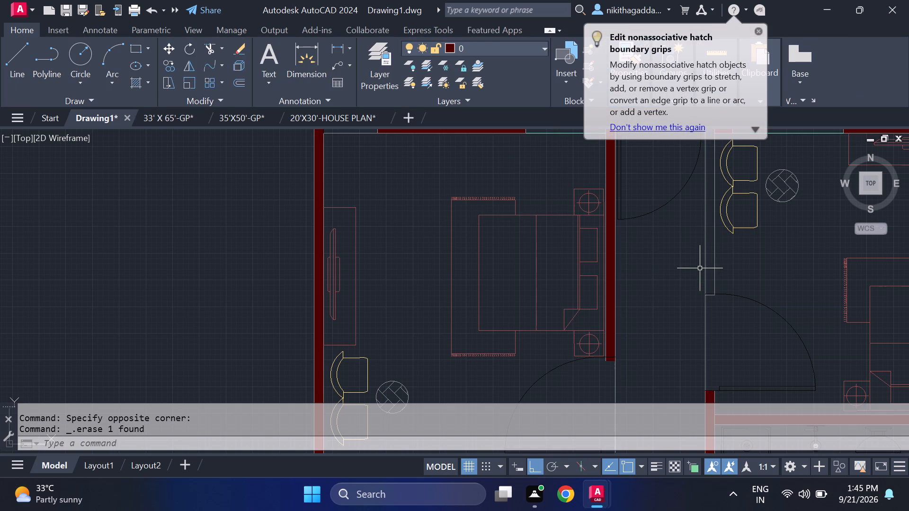
{"action": "type", "text": "hatch"}
{"action": "key", "text": "Return"}
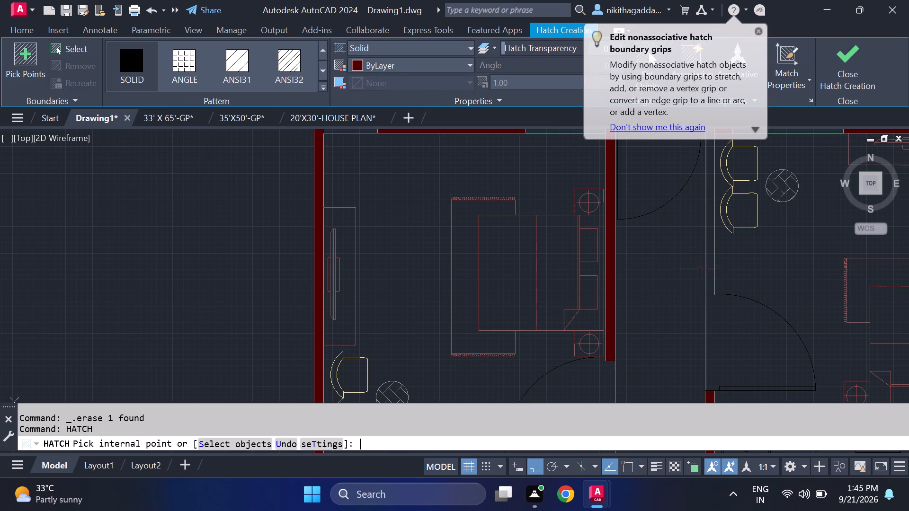
{"action": "left_click", "coordinate": [713, 253]}
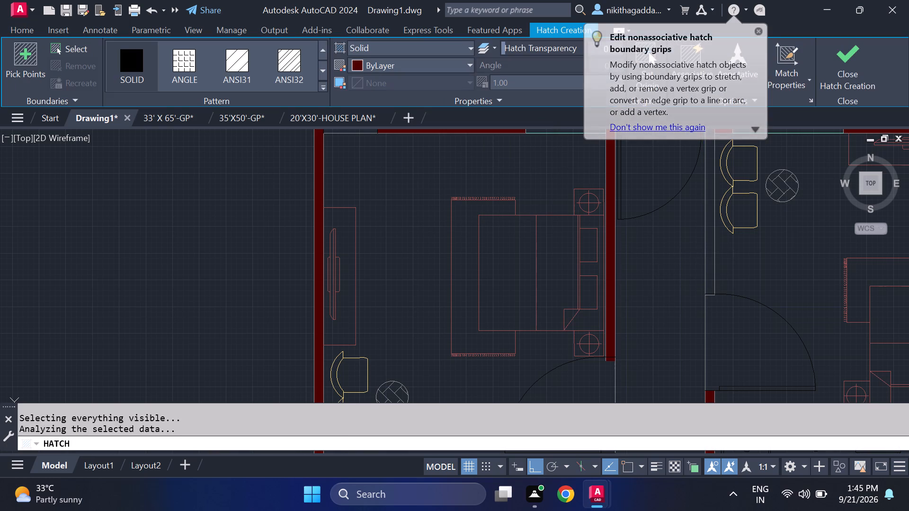
{"action": "left_click", "coordinate": [864, 70]}
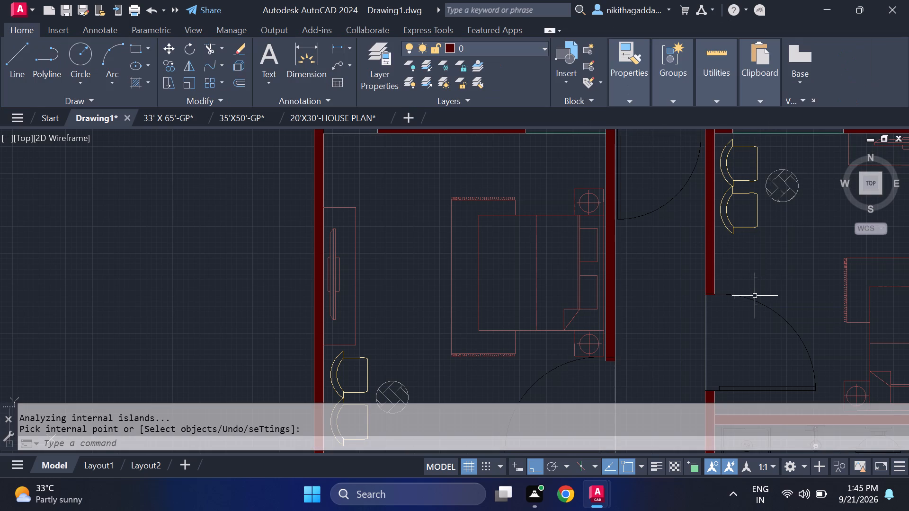
Solid-hatch the middle east bathroom's south wall and the part of its east wall south of the window on layer 0.
{"action": "scroll", "coordinate": [734, 304], "scroll_direction": "up", "scroll_amount": 4}
{"action": "scroll", "coordinate": [644, 261], "scroll_direction": "down", "scroll_amount": 6}
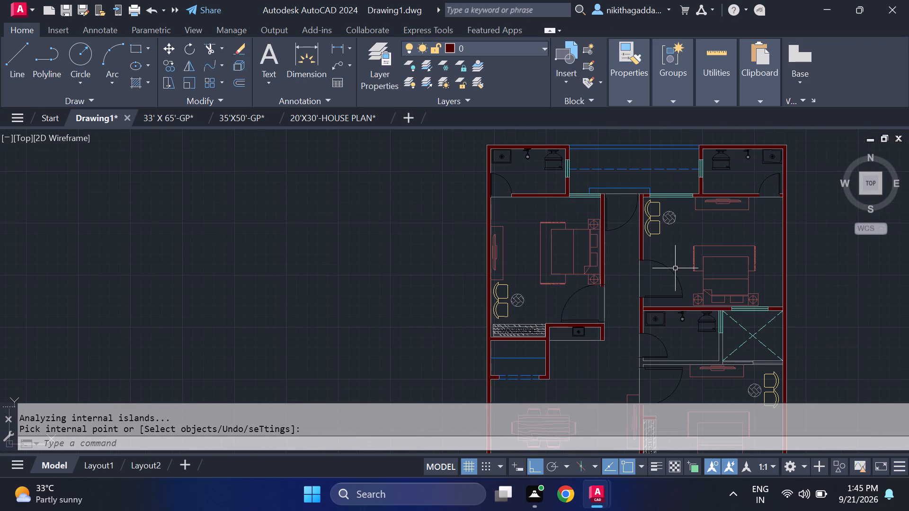
{"action": "middle_click_drag", "start_coordinate": [689, 280], "coordinate": [562, 217]}
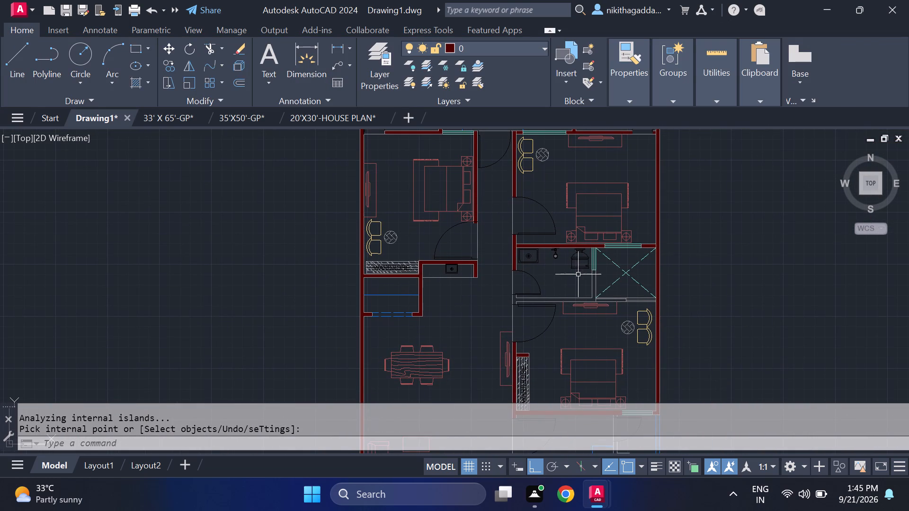
{"action": "scroll", "coordinate": [563, 320], "scroll_direction": "up", "scroll_amount": 2}
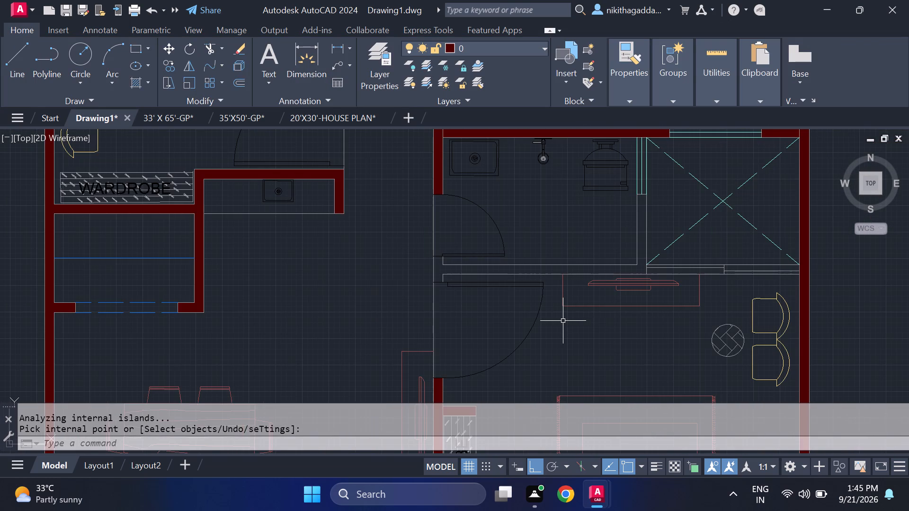
{"action": "type", "text": "hatch"}
{"action": "key", "text": "Return"}
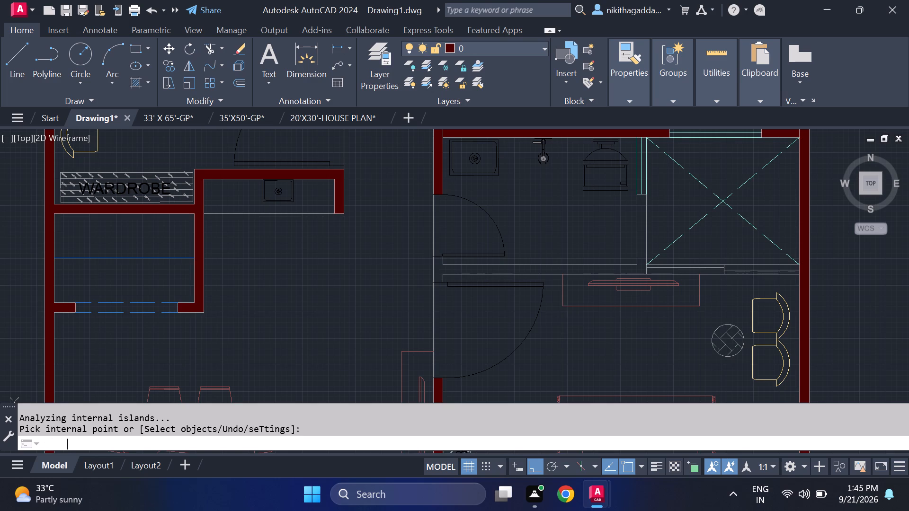
{"action": "left_click", "coordinate": [642, 253]}
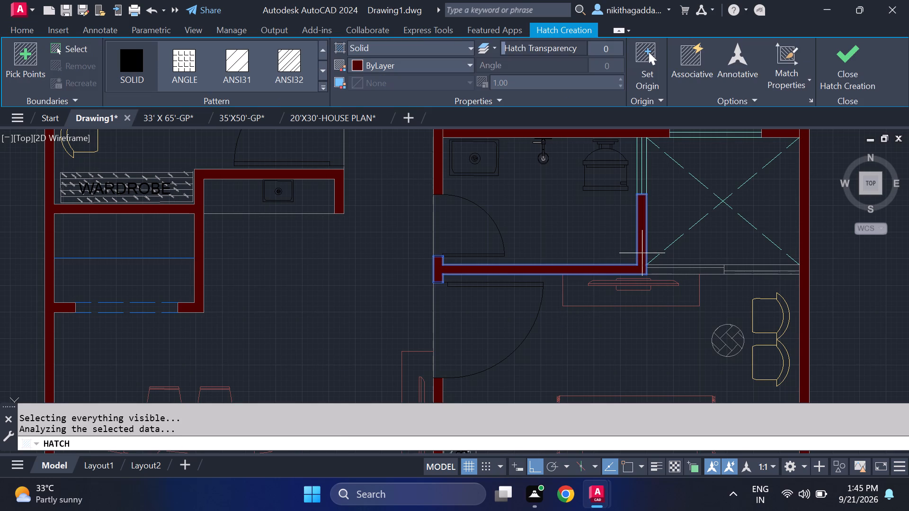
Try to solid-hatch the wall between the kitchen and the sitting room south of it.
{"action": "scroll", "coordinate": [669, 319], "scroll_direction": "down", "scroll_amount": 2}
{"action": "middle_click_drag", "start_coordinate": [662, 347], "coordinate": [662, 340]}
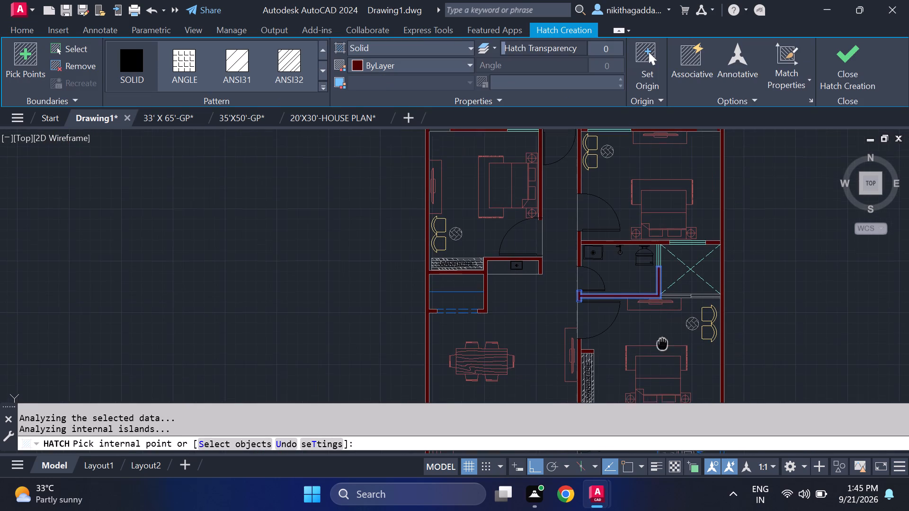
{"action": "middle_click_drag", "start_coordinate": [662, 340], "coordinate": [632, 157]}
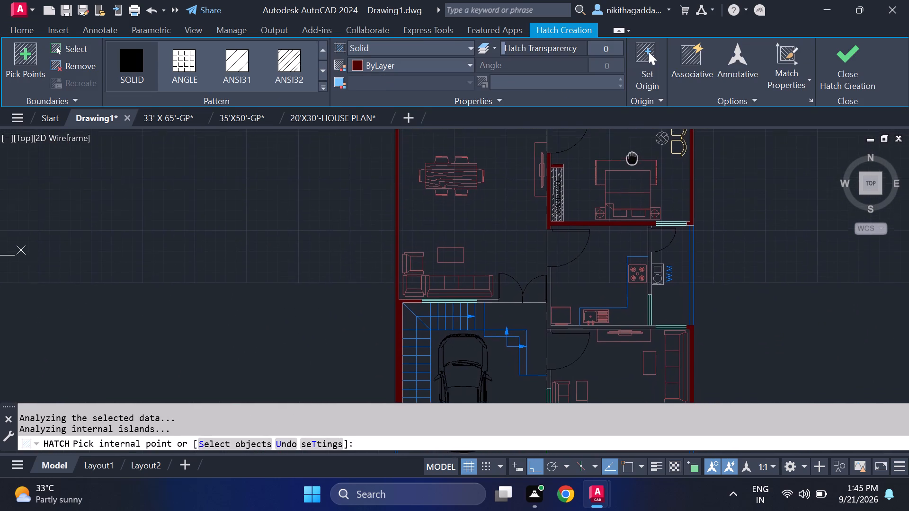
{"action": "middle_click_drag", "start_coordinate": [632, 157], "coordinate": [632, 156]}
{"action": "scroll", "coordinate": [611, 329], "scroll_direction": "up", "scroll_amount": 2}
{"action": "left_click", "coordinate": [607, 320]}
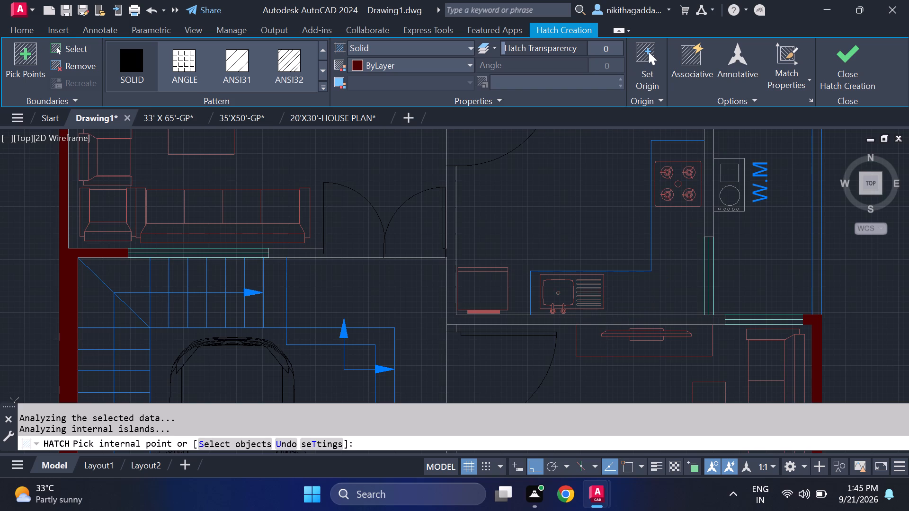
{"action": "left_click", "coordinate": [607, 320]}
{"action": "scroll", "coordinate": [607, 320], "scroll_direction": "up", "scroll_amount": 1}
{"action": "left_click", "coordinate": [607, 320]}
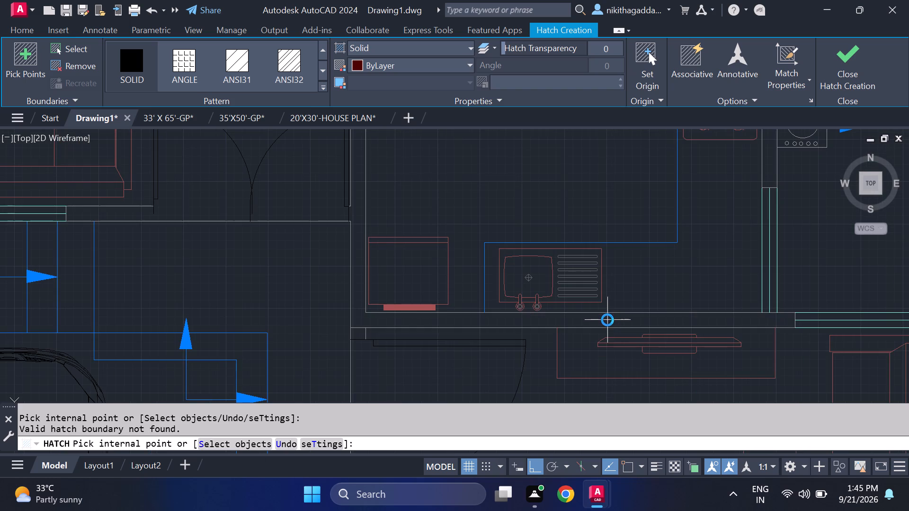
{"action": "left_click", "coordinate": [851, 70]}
Examine the hatched walls and door openings from the kitchen's north wall up to the two northern bathrooms.
{"action": "scroll", "coordinate": [571, 333], "scroll_direction": "down", "scroll_amount": 3}
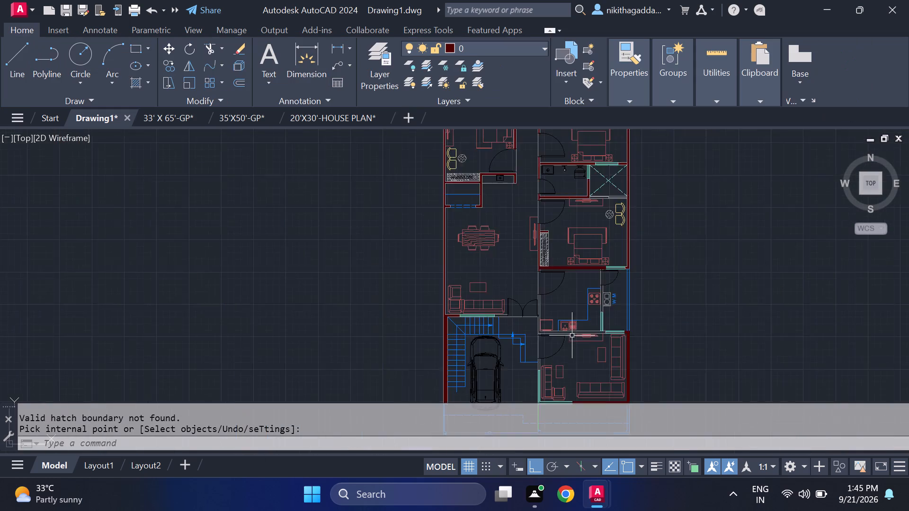
{"action": "scroll", "coordinate": [572, 335], "scroll_direction": "down", "scroll_amount": 2}
{"action": "scroll", "coordinate": [594, 306], "scroll_direction": "up", "scroll_amount": 2}
{"action": "middle_click_drag", "start_coordinate": [532, 296], "coordinate": [540, 330]}
{"action": "scroll", "coordinate": [512, 318], "scroll_direction": "up", "scroll_amount": 2}
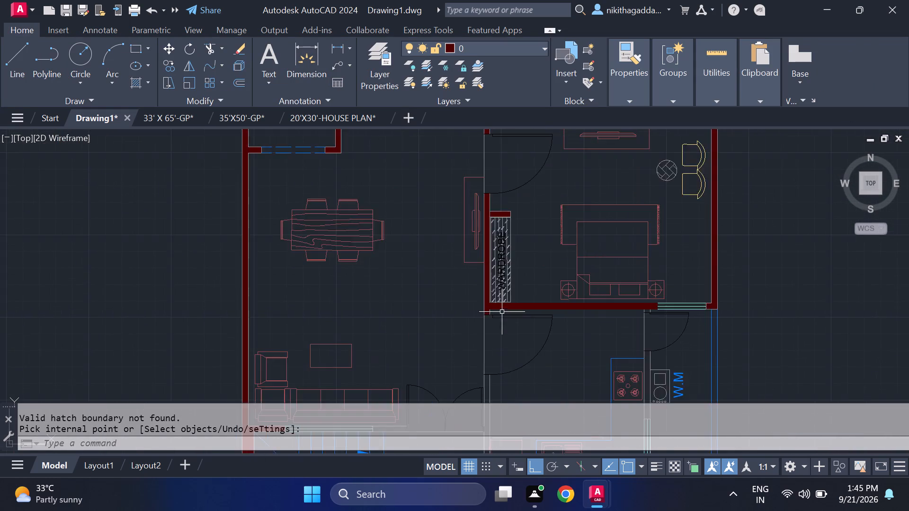
{"action": "scroll", "coordinate": [502, 311], "scroll_direction": "up", "scroll_amount": 5}
{"action": "scroll", "coordinate": [496, 319], "scroll_direction": "down", "scroll_amount": 5}
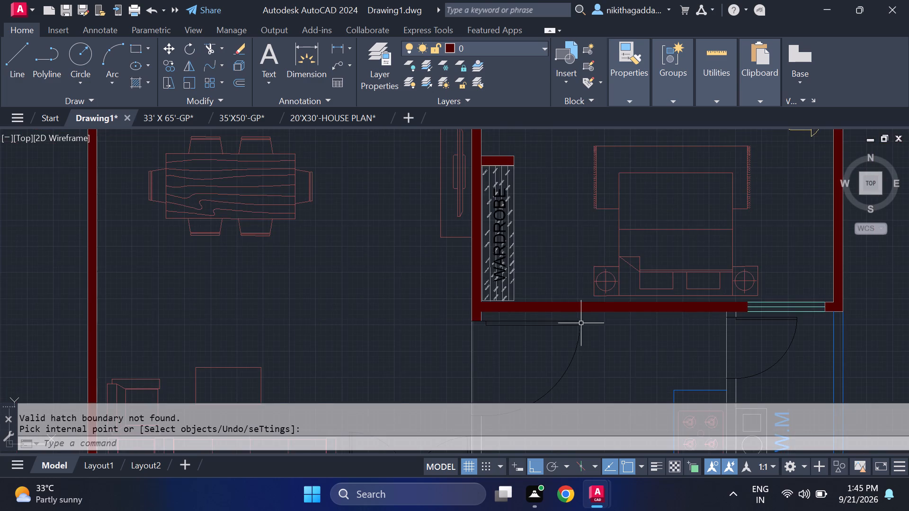
{"action": "scroll", "coordinate": [588, 325], "scroll_direction": "down", "scroll_amount": 1}
{"action": "middle_click_drag", "start_coordinate": [587, 329], "coordinate": [591, 361]}
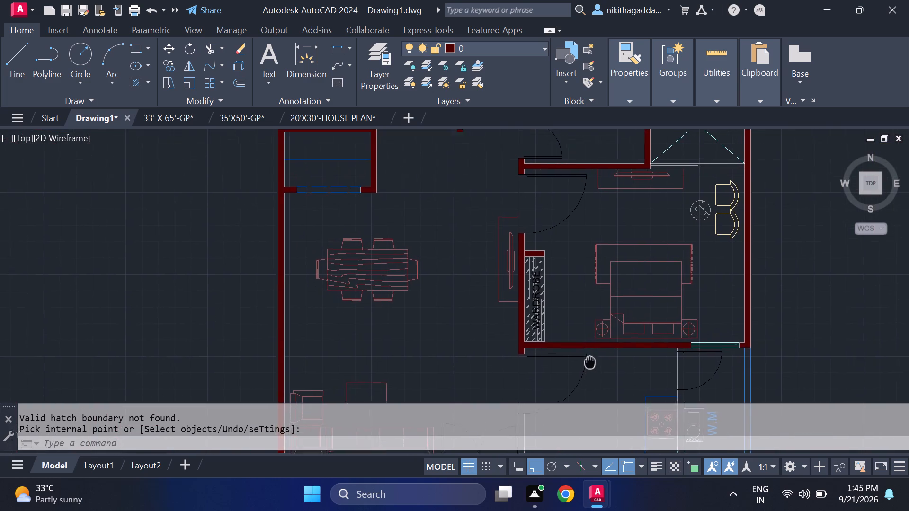
{"action": "middle_click_drag", "start_coordinate": [591, 361], "coordinate": [621, 405]}
{"action": "middle_click_drag", "start_coordinate": [478, 339], "coordinate": [490, 405]}
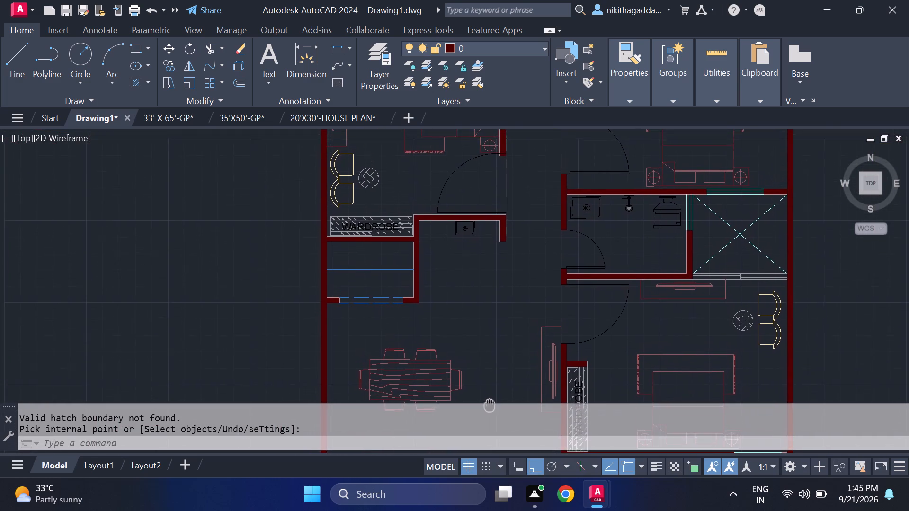
{"action": "middle_click_drag", "start_coordinate": [490, 405], "coordinate": [473, 359]}
{"action": "middle_click_drag", "start_coordinate": [458, 261], "coordinate": [360, 357]}
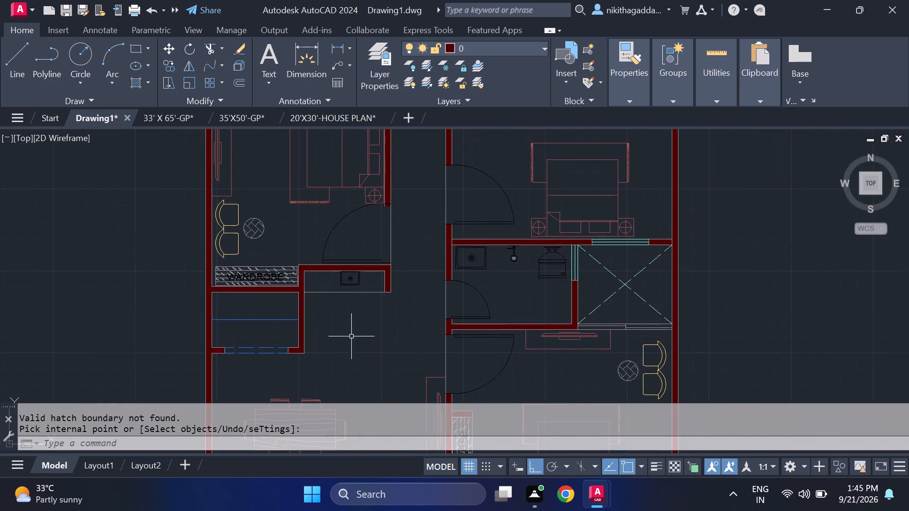
{"action": "scroll", "coordinate": [372, 294], "scroll_direction": "down", "scroll_amount": 2}
{"action": "scroll", "coordinate": [408, 245], "scroll_direction": "up", "scroll_amount": 1}
{"action": "middle_click_drag", "start_coordinate": [408, 245], "coordinate": [455, 325]}
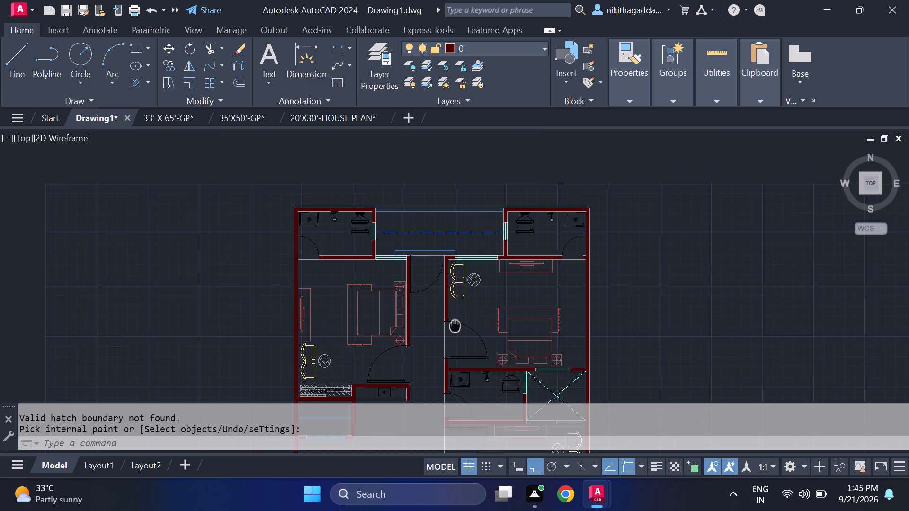
{"action": "middle_click_drag", "start_coordinate": [455, 325], "coordinate": [462, 267]}
{"action": "middle_click_drag", "start_coordinate": [462, 267], "coordinate": [455, 258]}
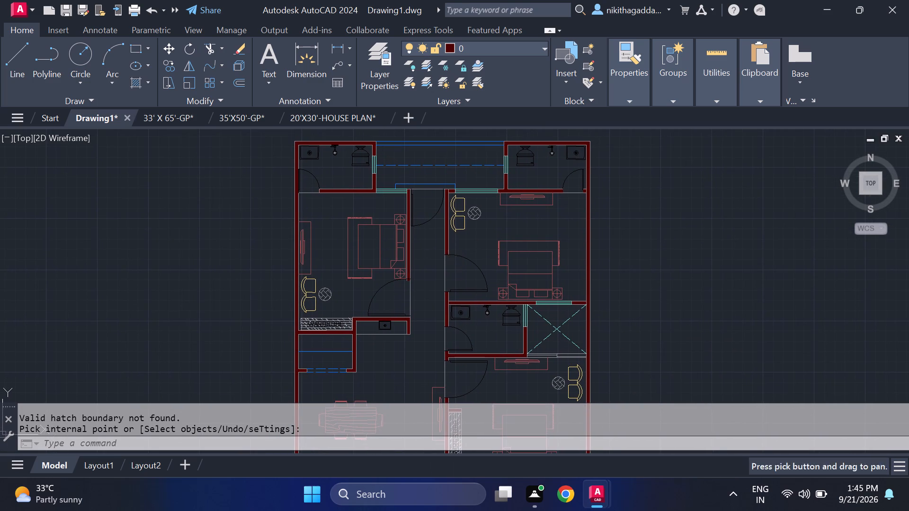
Move the northwest bathroom's door slightly east along its opening, away from the west wall's inner face.
{"action": "scroll", "coordinate": [307, 177], "scroll_direction": "up", "scroll_amount": 3}
{"action": "left_click_drag", "start_coordinate": [354, 160], "coordinate": [344, 172]}
{"action": "left_click", "coordinate": [312, 194]}
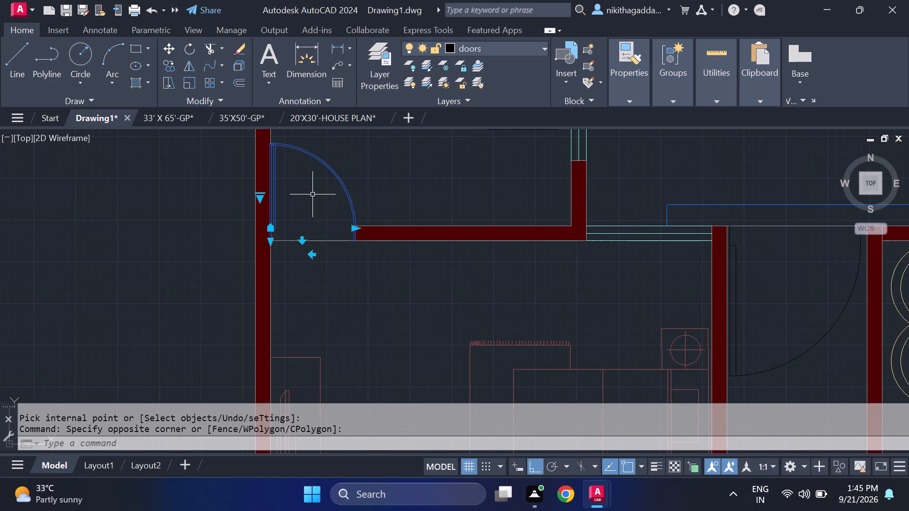
{"action": "key", "text": "m"}
{"action": "key", "text": "Return"}
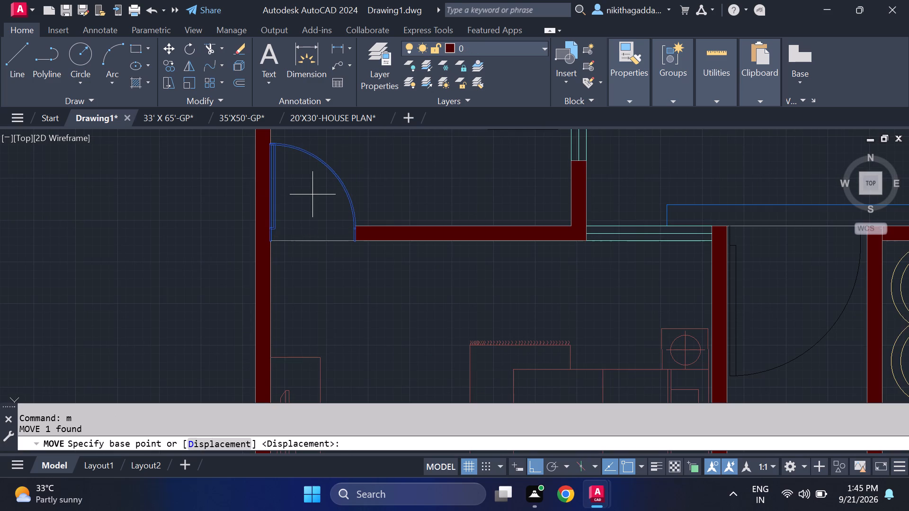
{"action": "scroll", "coordinate": [284, 235], "scroll_direction": "up", "scroll_amount": 2}
{"action": "left_click", "coordinate": [254, 239]}
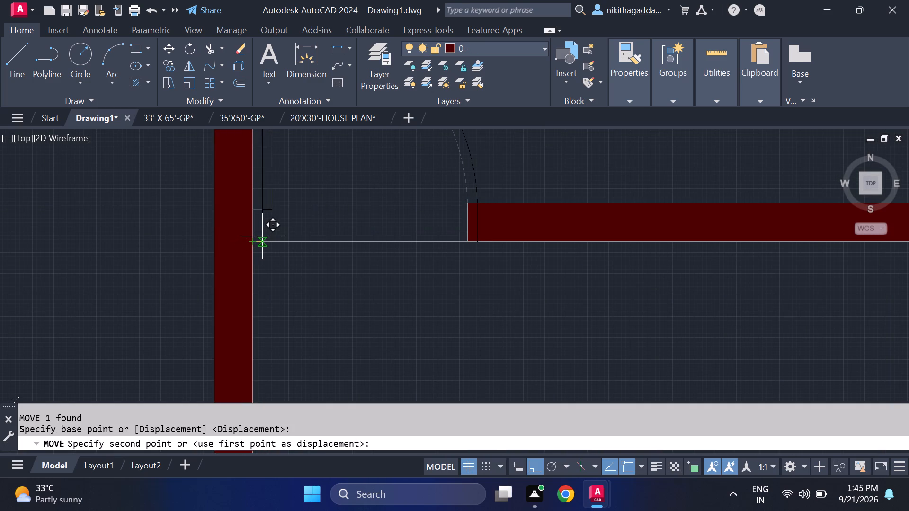
{"action": "left_click", "coordinate": [261, 236]}
{"action": "scroll", "coordinate": [322, 216], "scroll_direction": "down", "scroll_amount": 4}
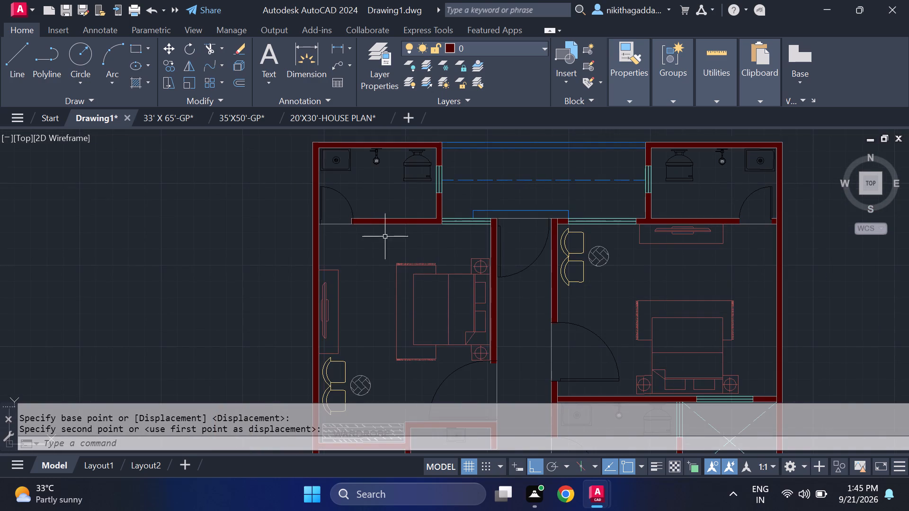
Examine the remaining unhatched walls and door openings from the northern bedrooms down to the kitchen and the southern sitting room.
{"action": "scroll", "coordinate": [419, 261], "scroll_direction": "down", "scroll_amount": 1}
{"action": "middle_click_drag", "start_coordinate": [479, 299], "coordinate": [338, 211]}
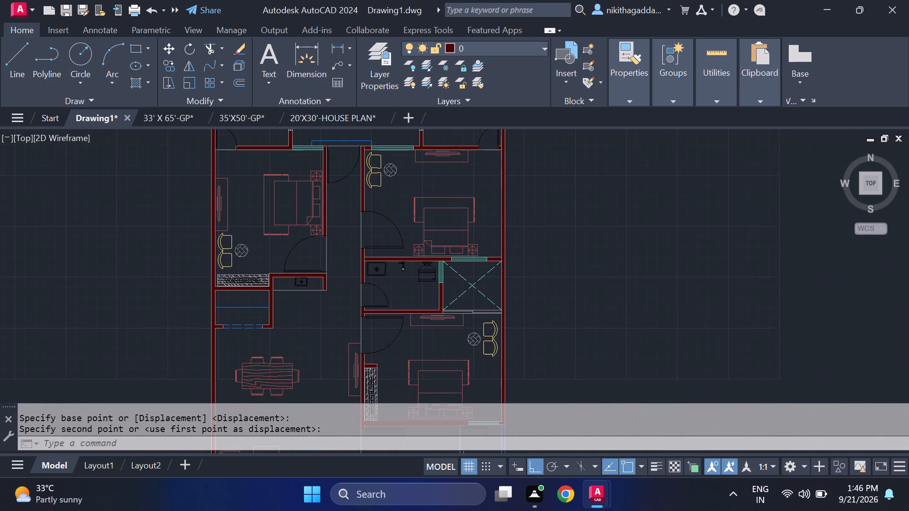
{"action": "middle_click_drag", "start_coordinate": [440, 297], "coordinate": [442, 230]}
{"action": "scroll", "coordinate": [445, 239], "scroll_direction": "down", "scroll_amount": 1}
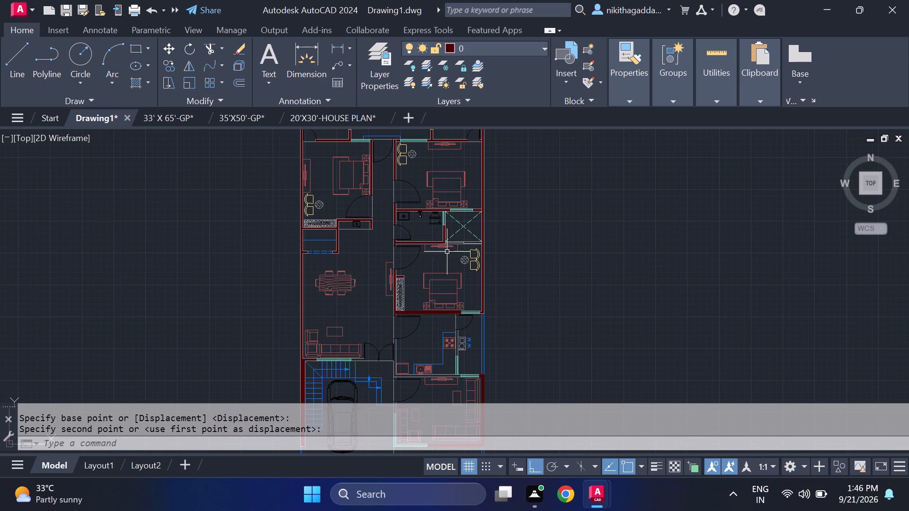
{"action": "scroll", "coordinate": [466, 280], "scroll_direction": "up", "scroll_amount": 2}
{"action": "middle_click_drag", "start_coordinate": [550, 346], "coordinate": [584, 211]}
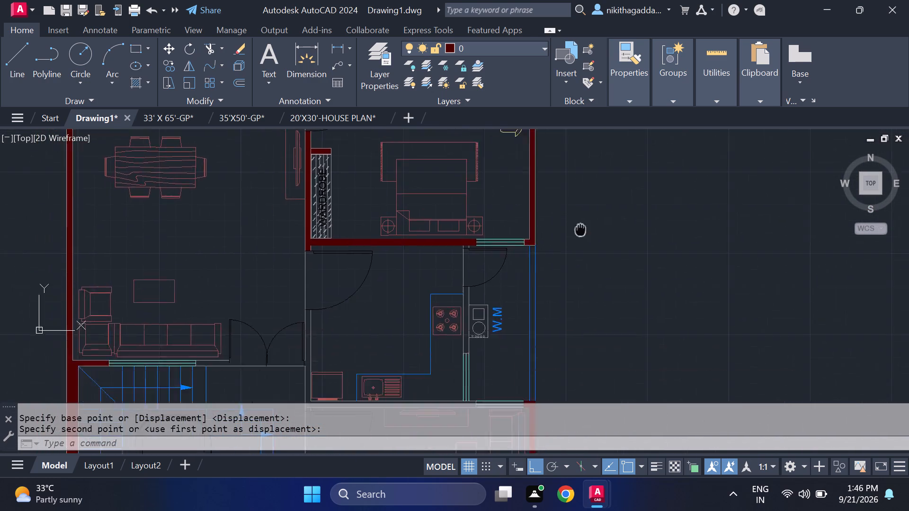
{"action": "middle_click_drag", "start_coordinate": [584, 211], "coordinate": [593, 145]}
{"action": "scroll", "coordinate": [500, 330], "scroll_direction": "up", "scroll_amount": 3}
{"action": "scroll", "coordinate": [438, 330], "scroll_direction": "down", "scroll_amount": 1}
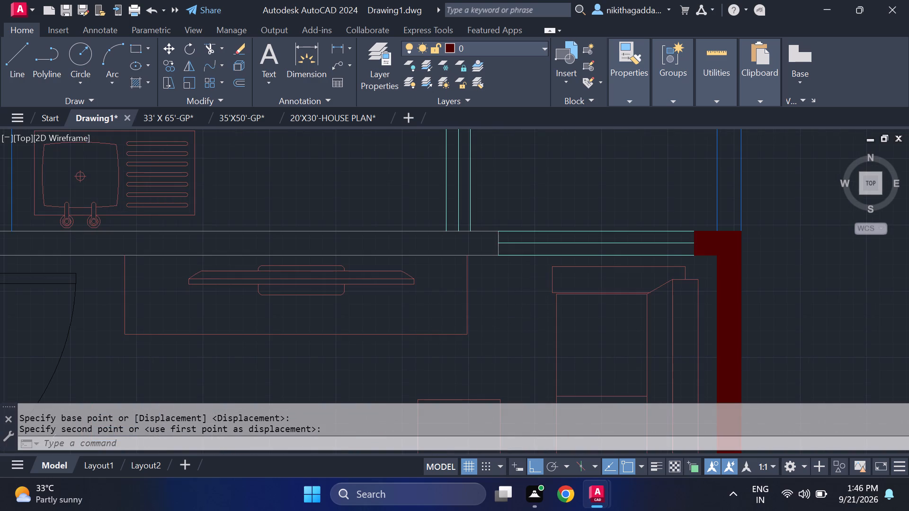
{"action": "scroll", "coordinate": [285, 265], "scroll_direction": "up", "scroll_amount": 3}
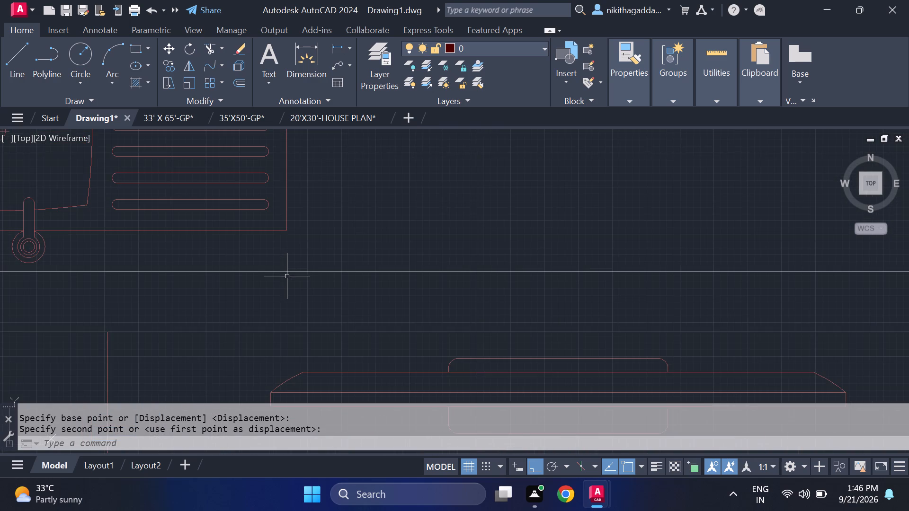
{"action": "scroll", "coordinate": [286, 277], "scroll_direction": "down", "scroll_amount": 3}
{"action": "scroll", "coordinate": [46, 305], "scroll_direction": "up", "scroll_amount": 3}
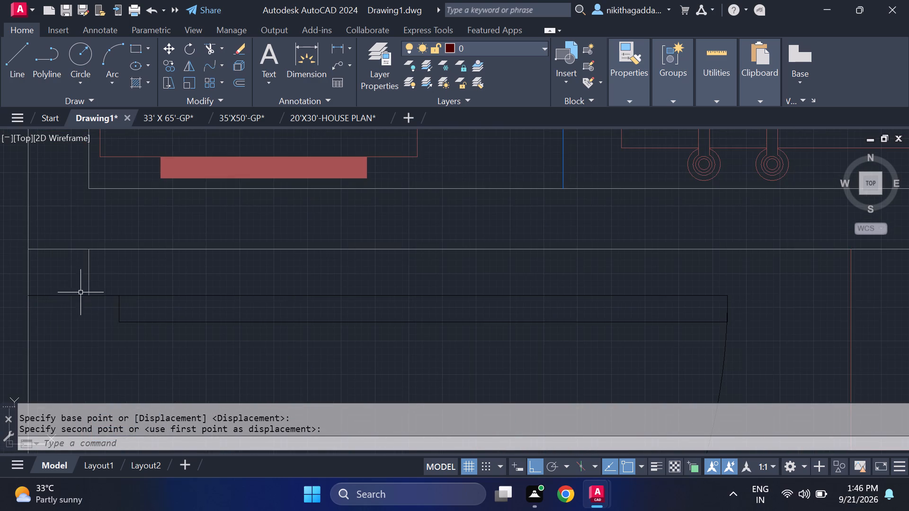
{"action": "scroll", "coordinate": [188, 289], "scroll_direction": "down", "scroll_amount": 2}
{"action": "middle_click_drag", "start_coordinate": [438, 333], "coordinate": [141, 253]}
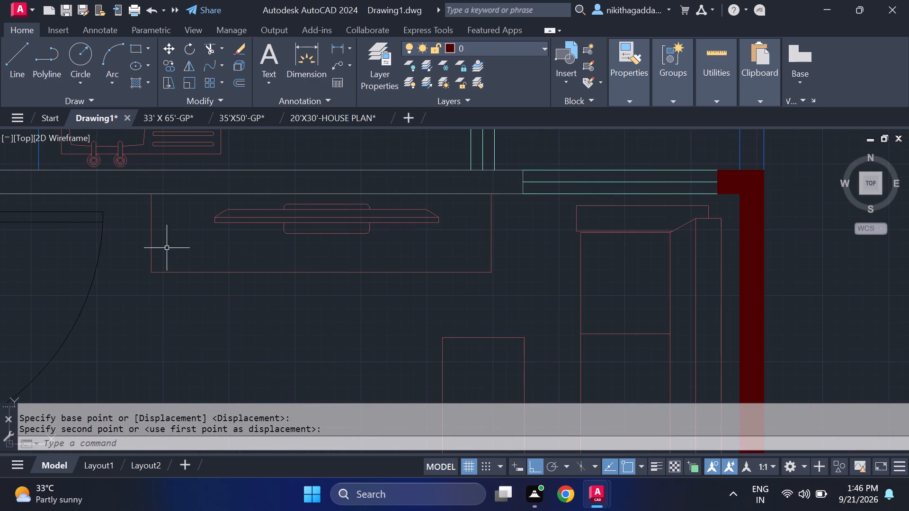
{"action": "scroll", "coordinate": [508, 297], "scroll_direction": "down", "scroll_amount": 1}
{"action": "scroll", "coordinate": [605, 309], "scroll_direction": "down", "scroll_amount": 2}
{"action": "middle_click_drag", "start_coordinate": [606, 329], "coordinate": [632, 197]}
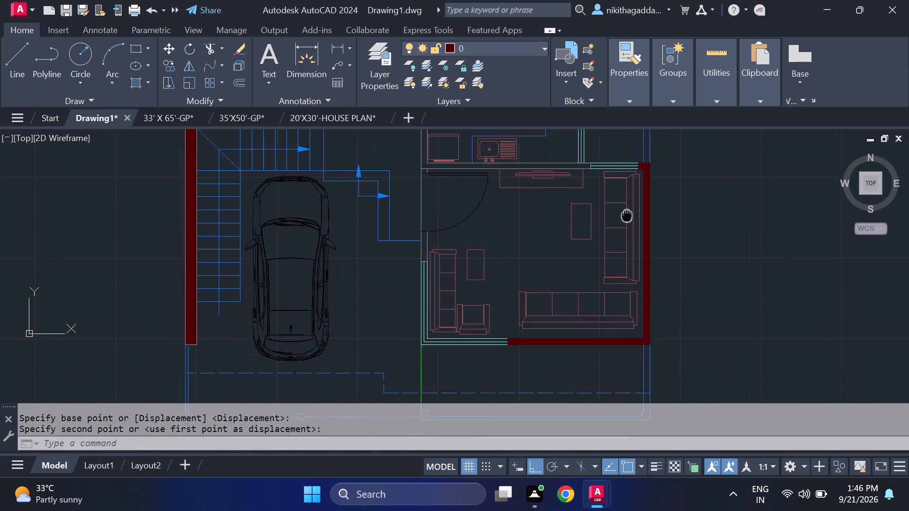
{"action": "middle_click_drag", "start_coordinate": [632, 197], "coordinate": [642, 256]}
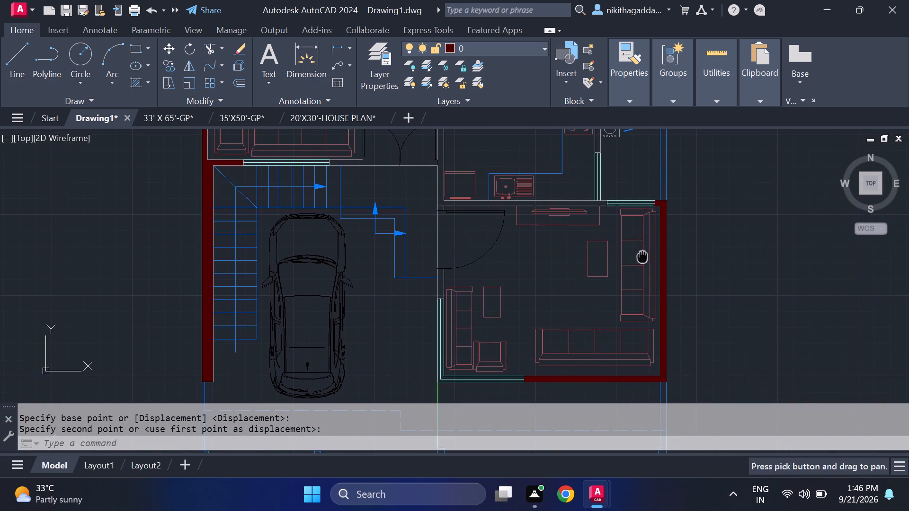
Close the sitting room's west wall at the south jamb of its door with a line on the walls layer.
{"action": "left_click", "coordinate": [540, 42]}
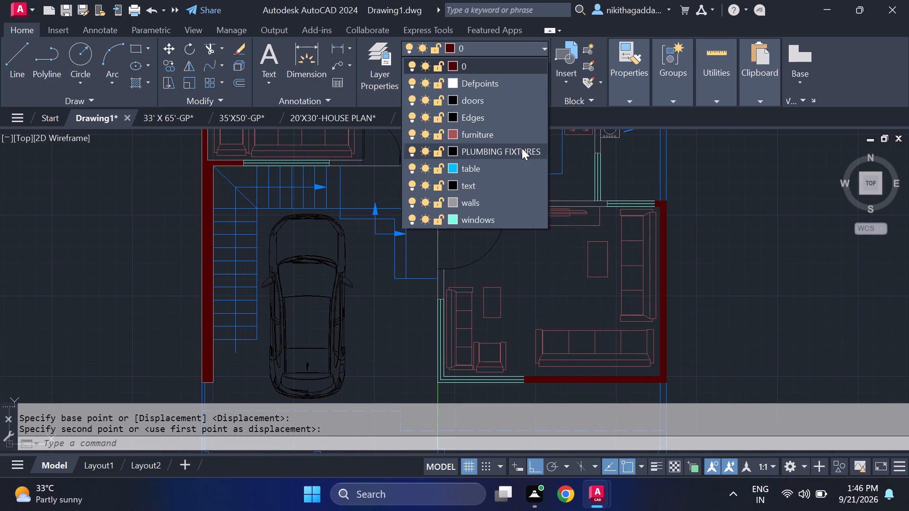
{"action": "left_click", "coordinate": [499, 206]}
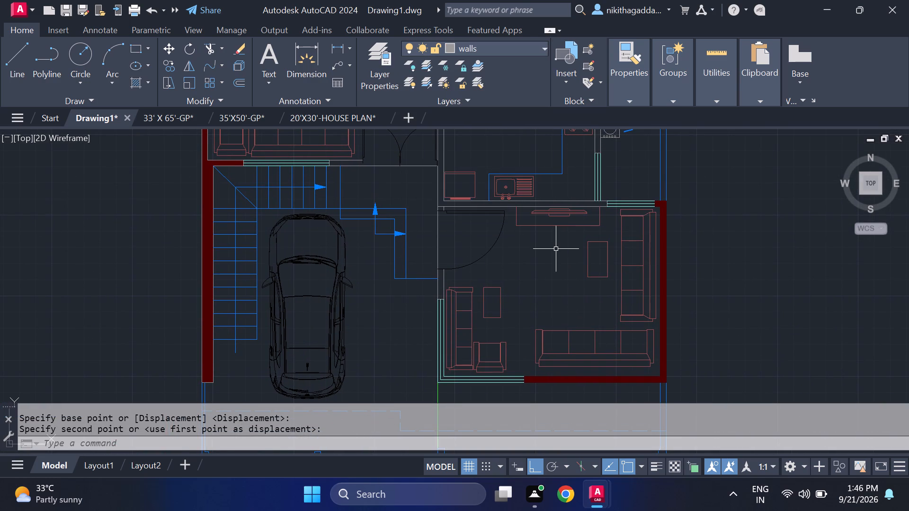
{"action": "key", "text": "l"}
{"action": "key", "text": "Return"}
{"action": "scroll", "coordinate": [442, 287], "scroll_direction": "up", "scroll_amount": 2}
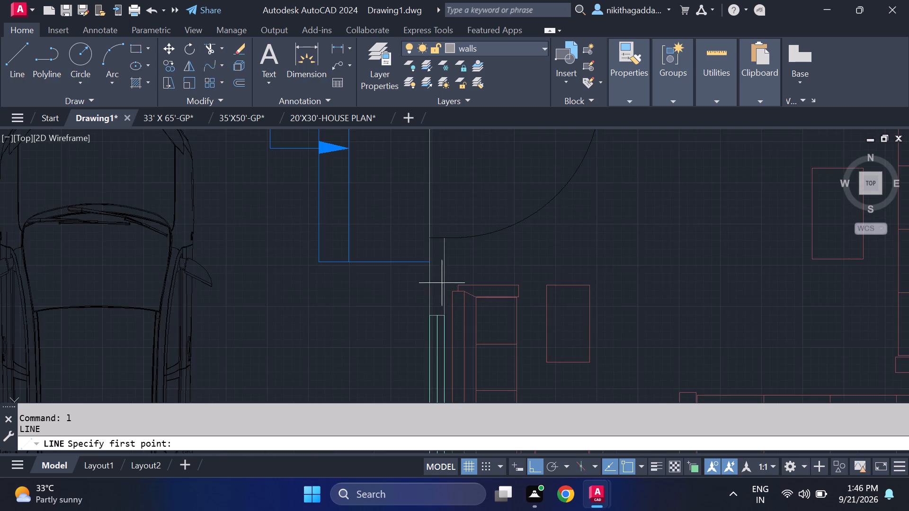
{"action": "scroll", "coordinate": [437, 247], "scroll_direction": "up", "scroll_amount": 3}
{"action": "left_click", "coordinate": [464, 208]}
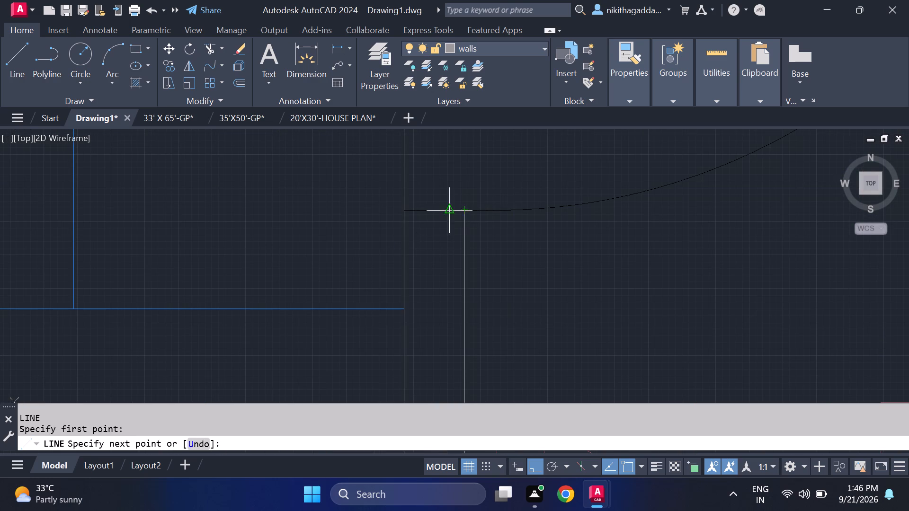
{"action": "left_click", "coordinate": [402, 213]}
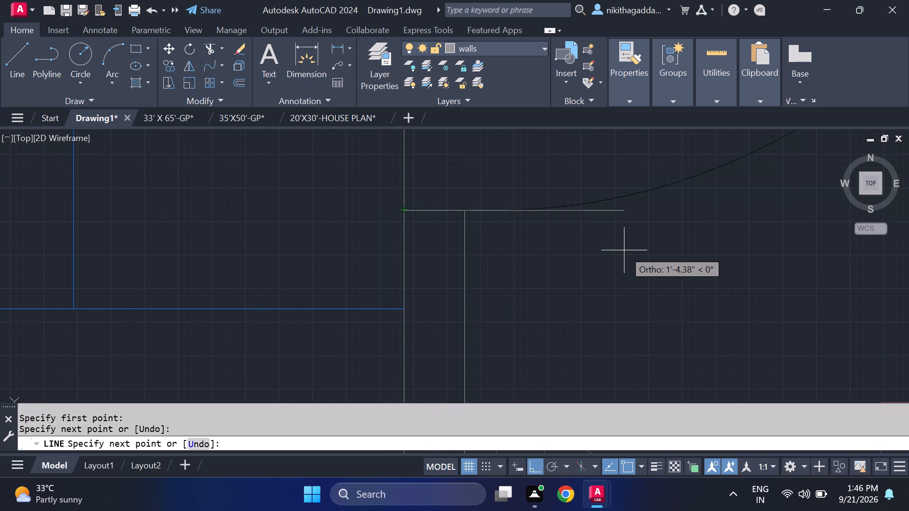
{"action": "left_click", "coordinate": [465, 214]}
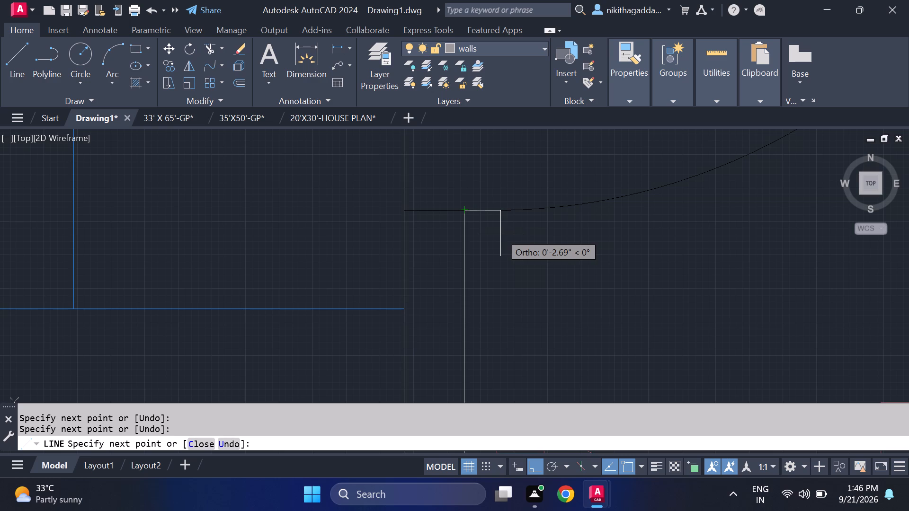
{"action": "key", "text": "ctrl+z"}
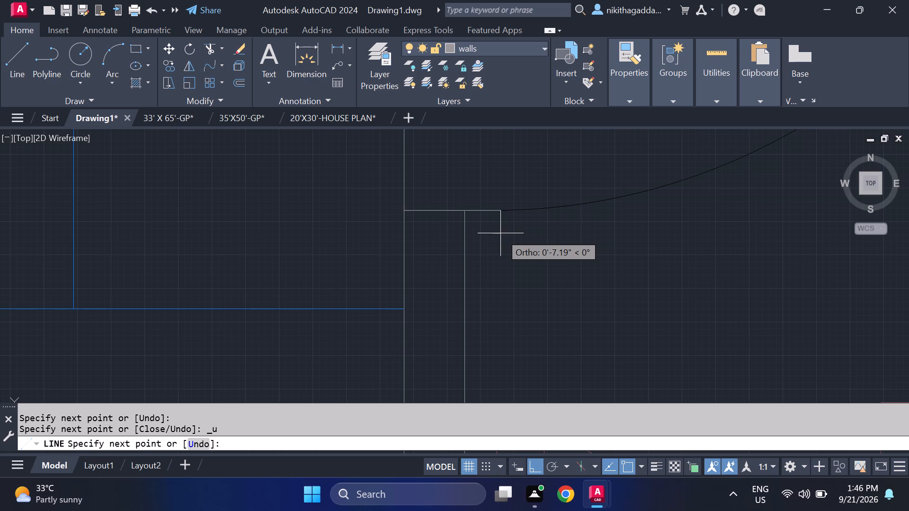
{"action": "key", "text": "Escape"}
Solid-hatch the short west wall piece just north of the sitting room's door on layer 0.
{"action": "scroll", "coordinate": [541, 256], "scroll_direction": "down", "scroll_amount": 3}
{"action": "middle_click_drag", "start_coordinate": [605, 246], "coordinate": [580, 357]}
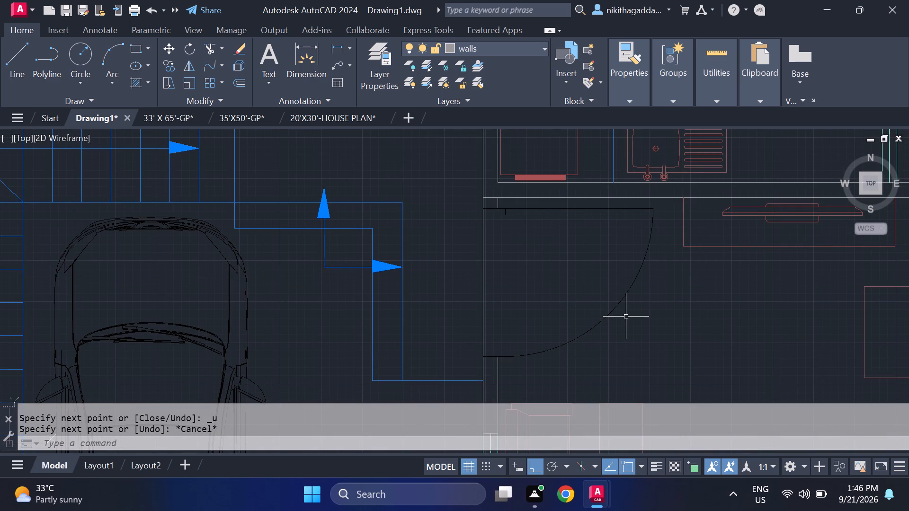
{"action": "key", "text": "h"}
{"action": "key", "text": "Escape"}
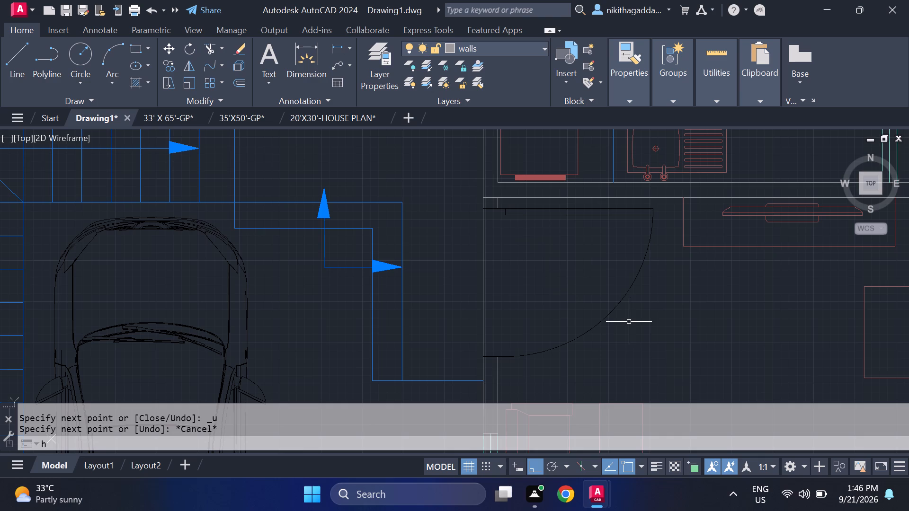
{"action": "left_click", "coordinate": [537, 50]}
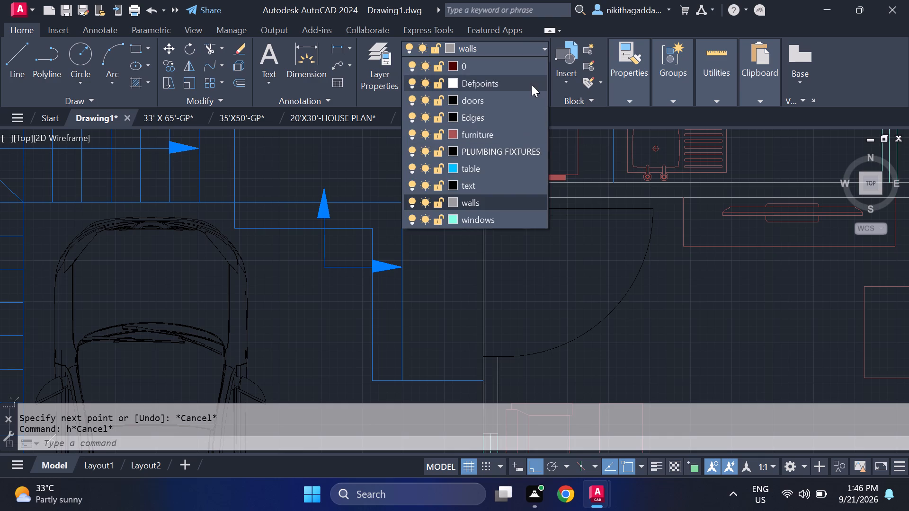
{"action": "left_click", "coordinate": [530, 65]}
{"action": "key", "text": "Escape"}
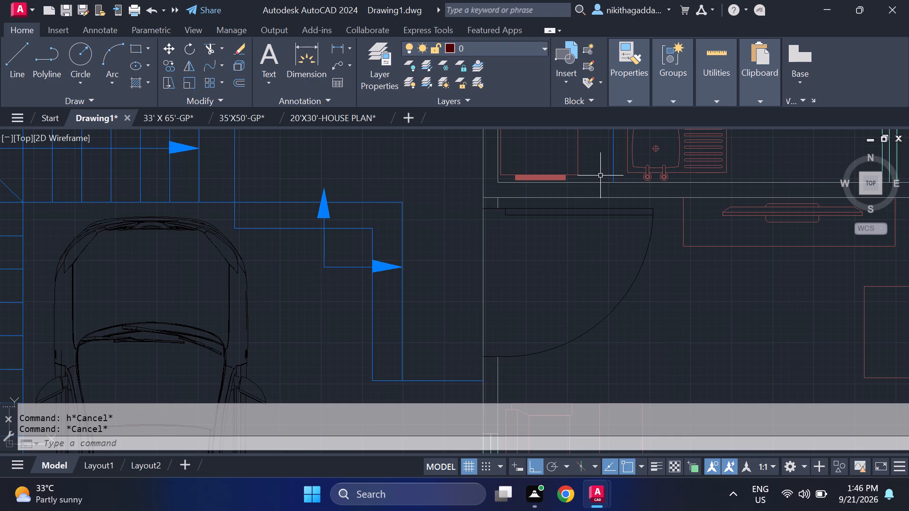
{"action": "type", "text": "hatch"}
{"action": "key", "text": "Return"}
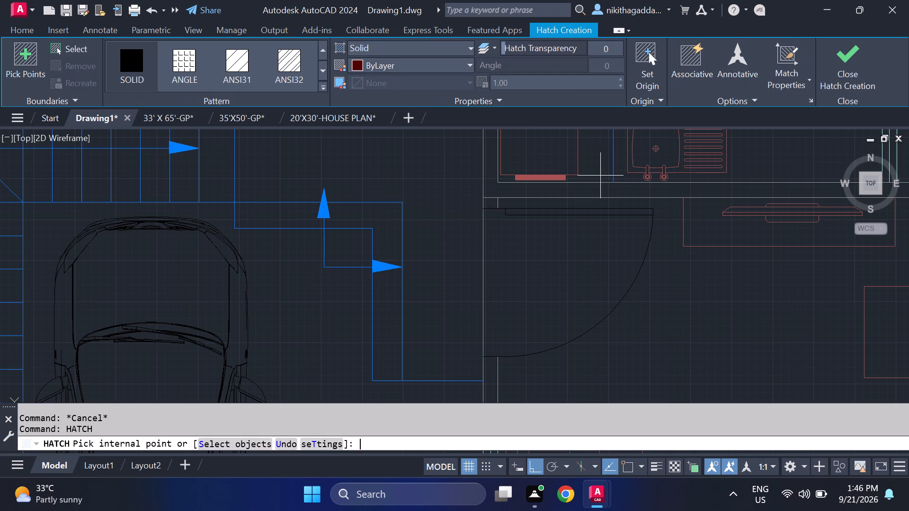
{"action": "scroll", "coordinate": [489, 199], "scroll_direction": "up", "scroll_amount": 3}
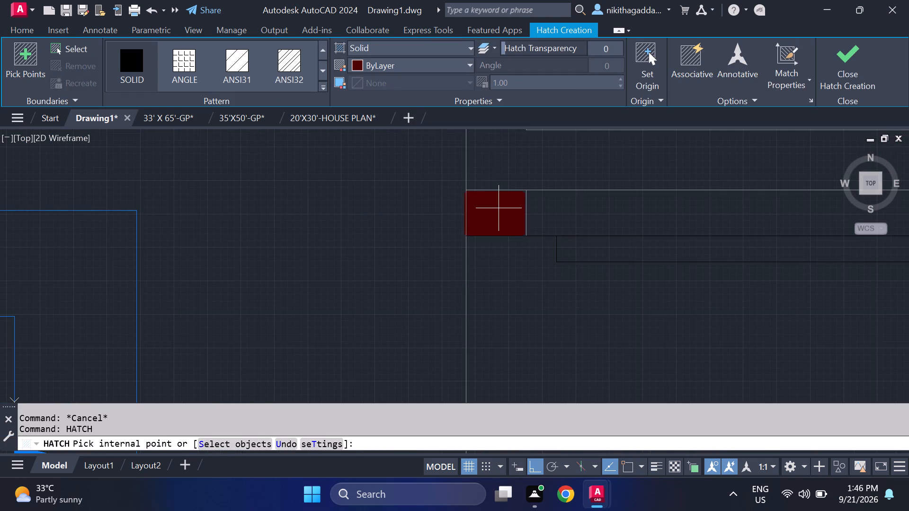
{"action": "left_click", "coordinate": [499, 208]}
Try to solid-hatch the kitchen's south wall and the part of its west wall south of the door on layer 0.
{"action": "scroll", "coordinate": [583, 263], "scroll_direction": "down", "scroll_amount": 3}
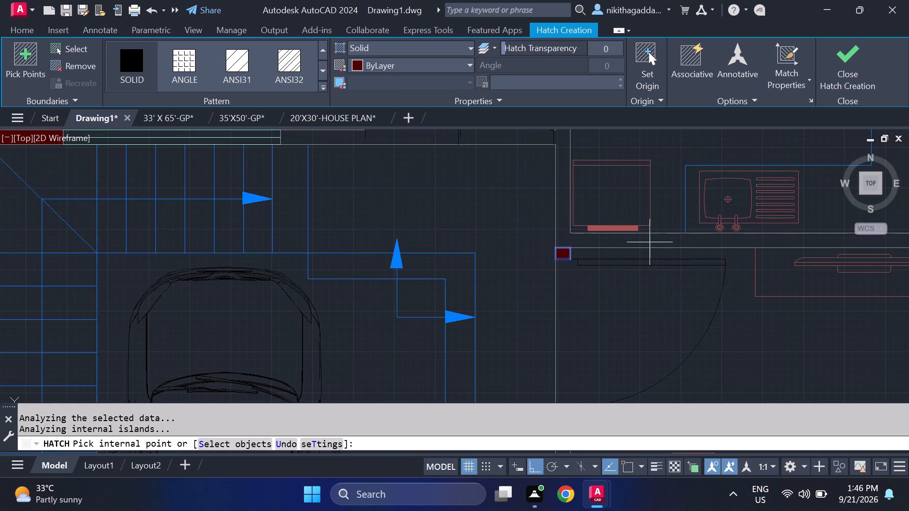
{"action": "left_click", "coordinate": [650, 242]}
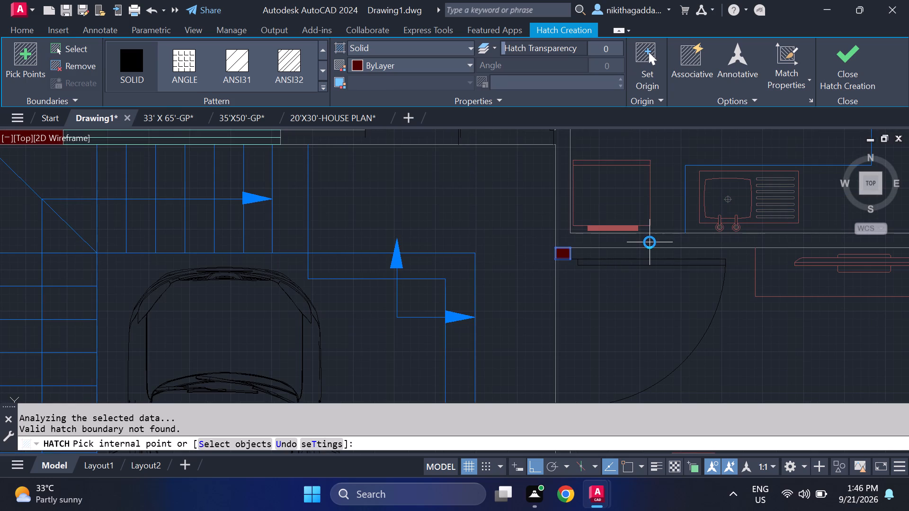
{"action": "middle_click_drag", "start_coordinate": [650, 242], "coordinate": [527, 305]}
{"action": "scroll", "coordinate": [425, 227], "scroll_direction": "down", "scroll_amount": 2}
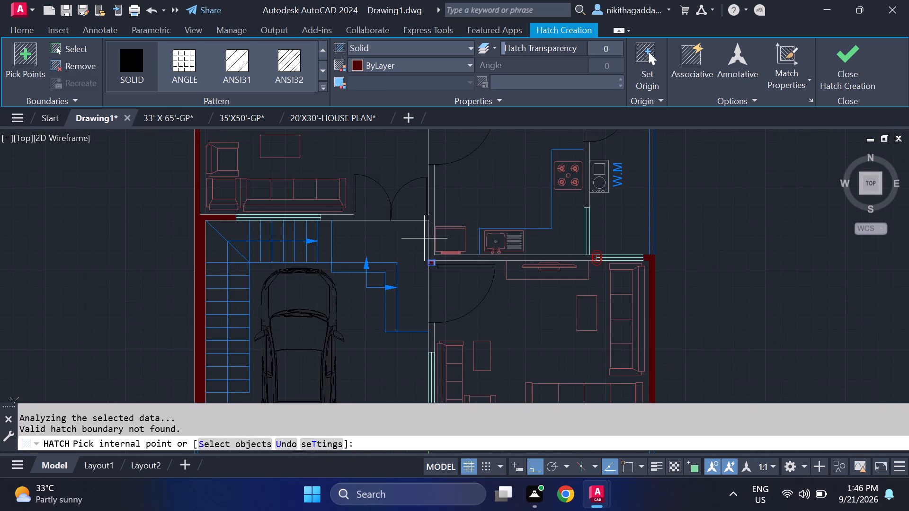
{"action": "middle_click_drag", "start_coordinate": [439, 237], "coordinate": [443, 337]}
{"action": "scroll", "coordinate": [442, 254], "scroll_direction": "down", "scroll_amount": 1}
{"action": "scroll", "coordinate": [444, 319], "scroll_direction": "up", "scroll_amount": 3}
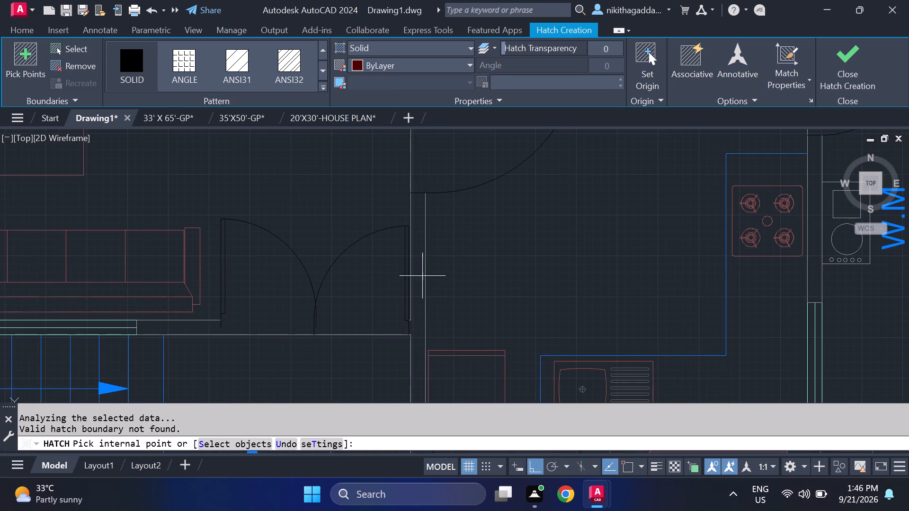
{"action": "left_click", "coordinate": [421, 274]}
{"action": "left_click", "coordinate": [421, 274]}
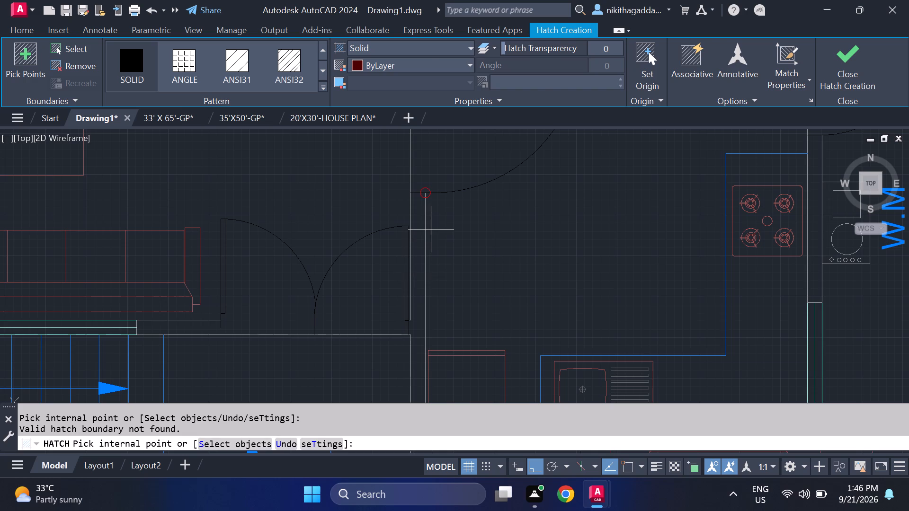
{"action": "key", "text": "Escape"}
Close the kitchen's west wall end at the door's south jamb with short lines up and across on the walls layer.
{"action": "scroll", "coordinate": [436, 173], "scroll_direction": "up", "scroll_amount": 2}
{"action": "left_click", "coordinate": [535, 43]}
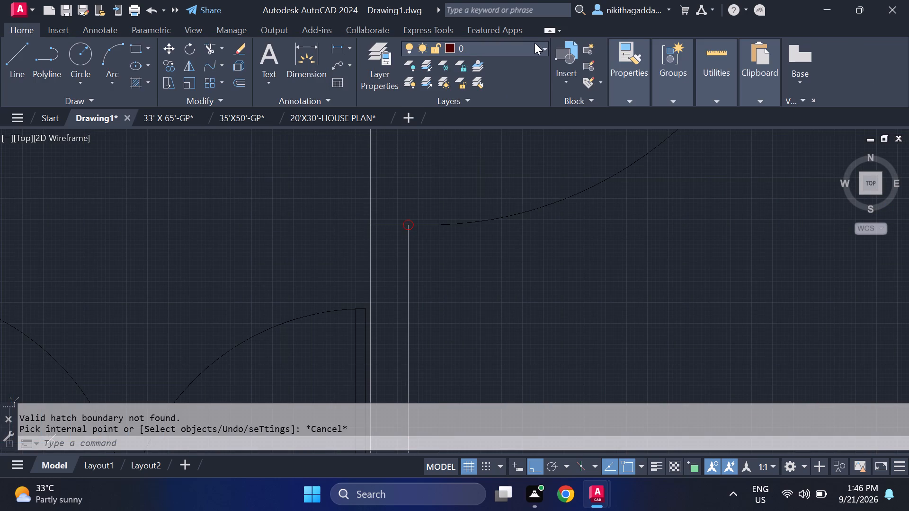
{"action": "left_click", "coordinate": [484, 203]}
{"action": "key", "text": "l"}
{"action": "key", "text": "Return"}
{"action": "scroll", "coordinate": [372, 234], "scroll_direction": "up", "scroll_amount": 2}
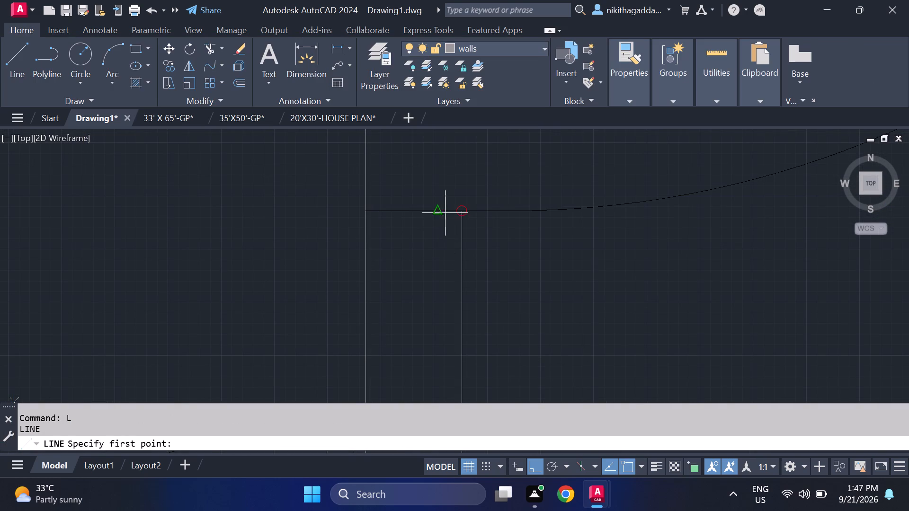
{"action": "left_click", "coordinate": [464, 208]}
{"action": "left_click", "coordinate": [460, 194]}
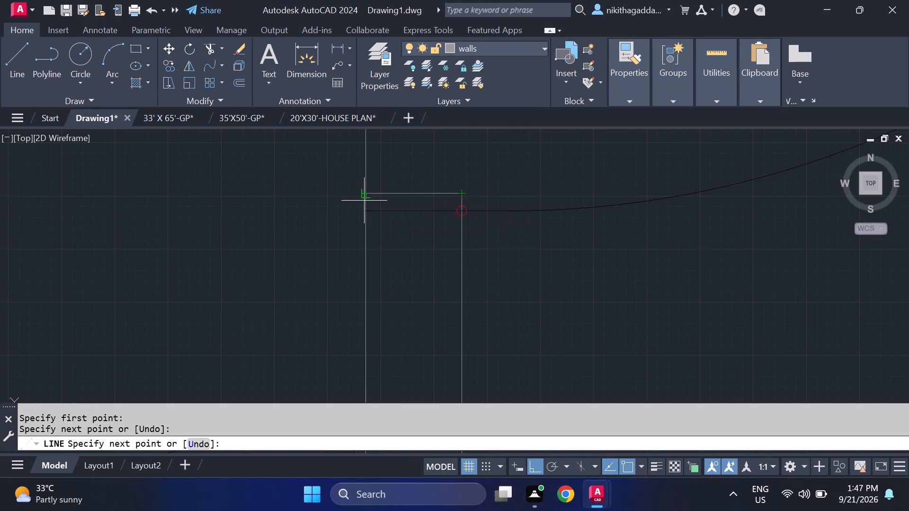
{"action": "left_click", "coordinate": [364, 201]}
{"action": "key", "text": "Escape"}
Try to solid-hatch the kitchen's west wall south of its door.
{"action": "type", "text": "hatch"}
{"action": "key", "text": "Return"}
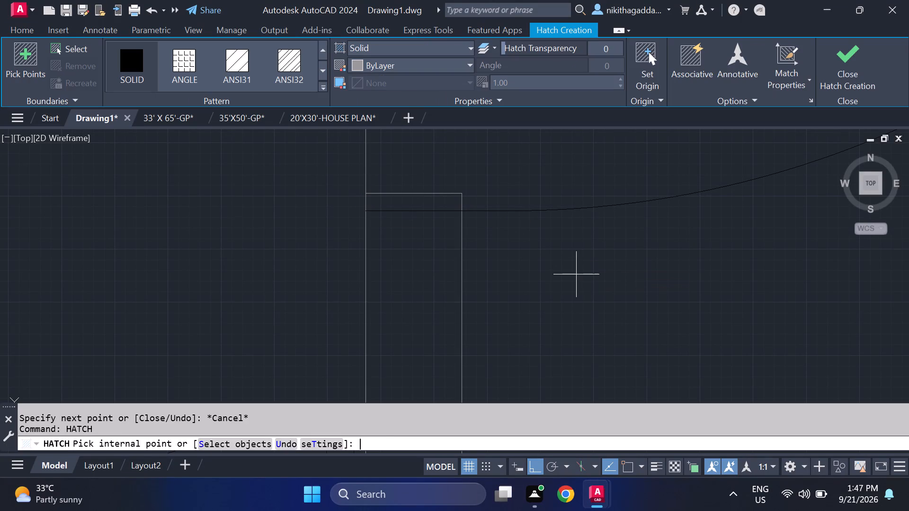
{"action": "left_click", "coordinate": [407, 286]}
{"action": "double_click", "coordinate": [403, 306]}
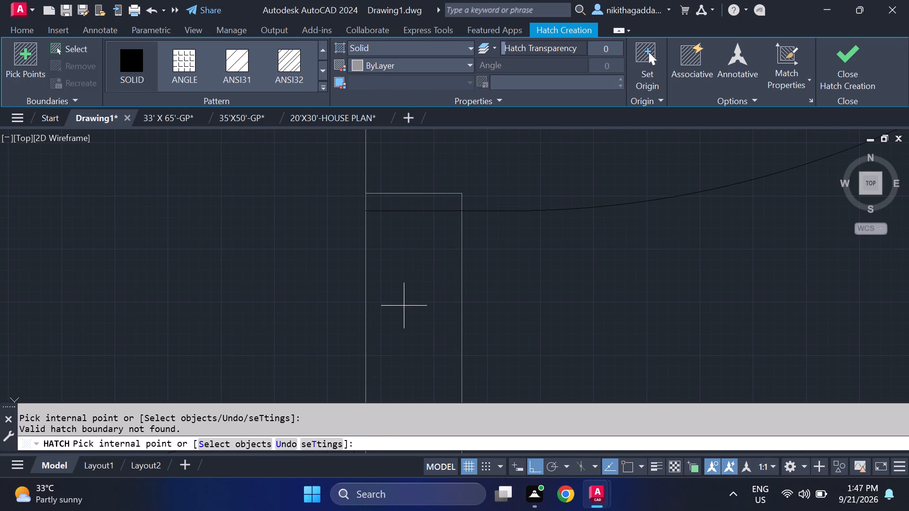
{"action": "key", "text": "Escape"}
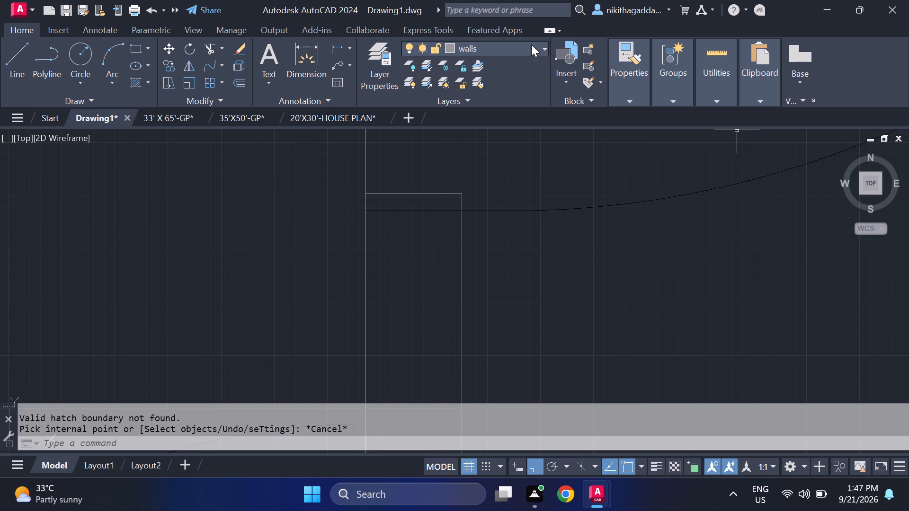
Make layer 0 the current layer.
{"action": "left_click", "coordinate": [531, 44]}
{"action": "left_click", "coordinate": [517, 63]}
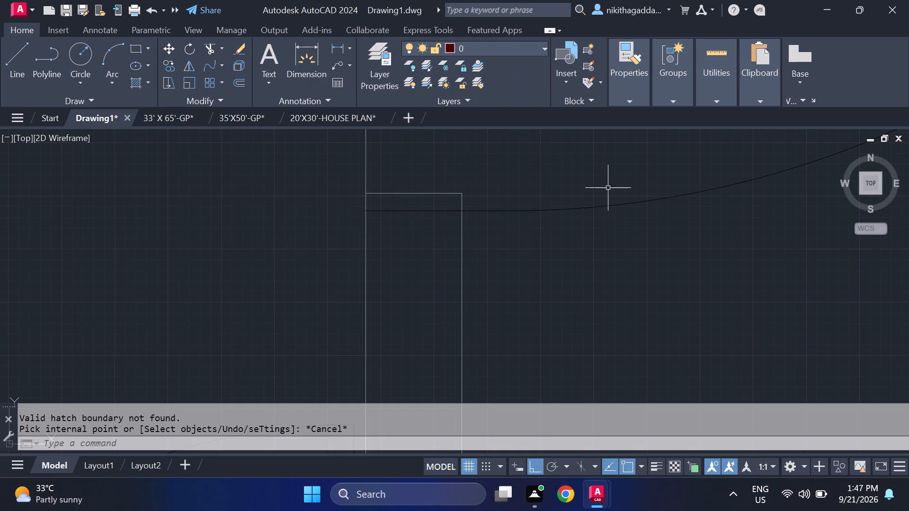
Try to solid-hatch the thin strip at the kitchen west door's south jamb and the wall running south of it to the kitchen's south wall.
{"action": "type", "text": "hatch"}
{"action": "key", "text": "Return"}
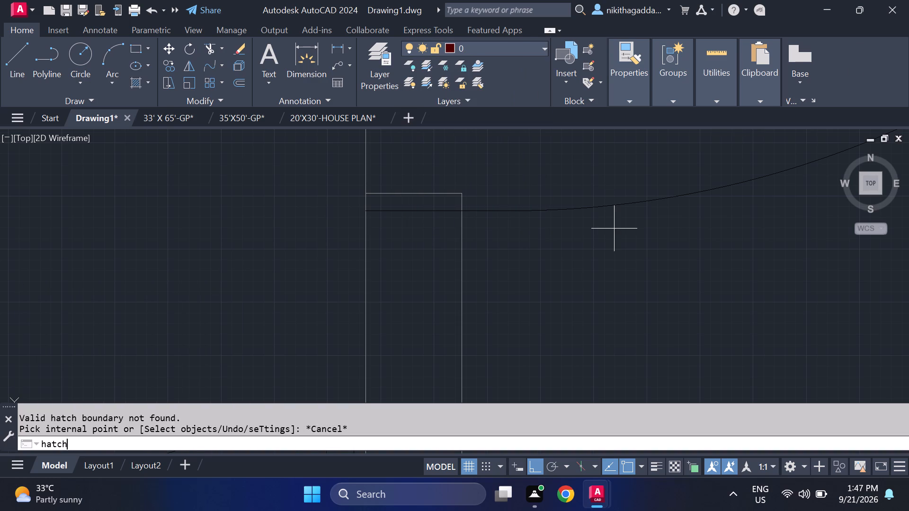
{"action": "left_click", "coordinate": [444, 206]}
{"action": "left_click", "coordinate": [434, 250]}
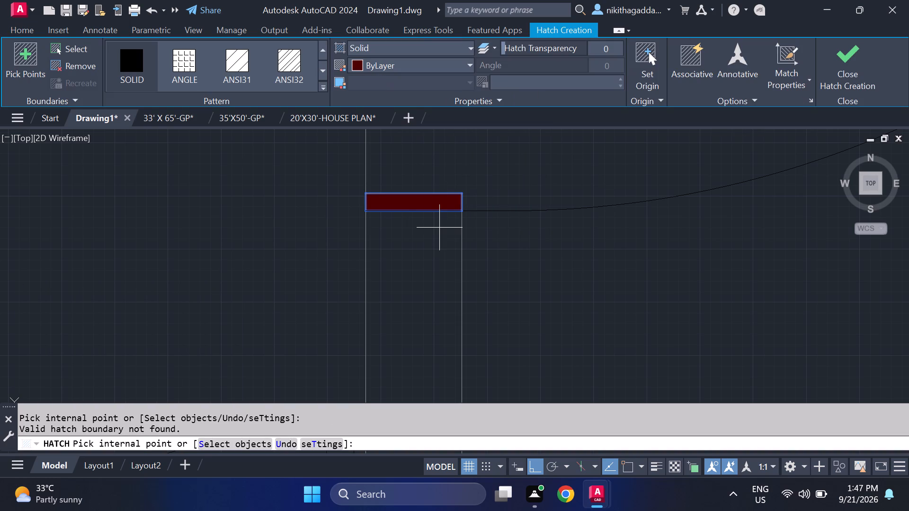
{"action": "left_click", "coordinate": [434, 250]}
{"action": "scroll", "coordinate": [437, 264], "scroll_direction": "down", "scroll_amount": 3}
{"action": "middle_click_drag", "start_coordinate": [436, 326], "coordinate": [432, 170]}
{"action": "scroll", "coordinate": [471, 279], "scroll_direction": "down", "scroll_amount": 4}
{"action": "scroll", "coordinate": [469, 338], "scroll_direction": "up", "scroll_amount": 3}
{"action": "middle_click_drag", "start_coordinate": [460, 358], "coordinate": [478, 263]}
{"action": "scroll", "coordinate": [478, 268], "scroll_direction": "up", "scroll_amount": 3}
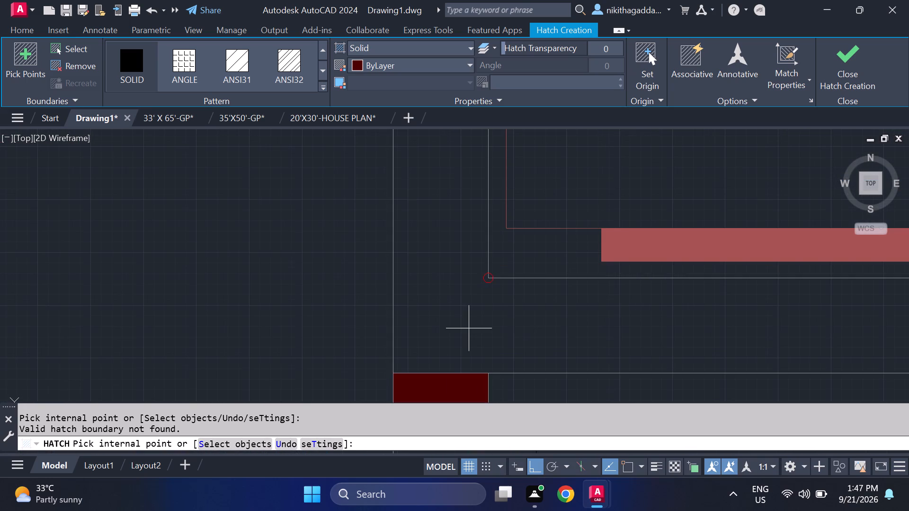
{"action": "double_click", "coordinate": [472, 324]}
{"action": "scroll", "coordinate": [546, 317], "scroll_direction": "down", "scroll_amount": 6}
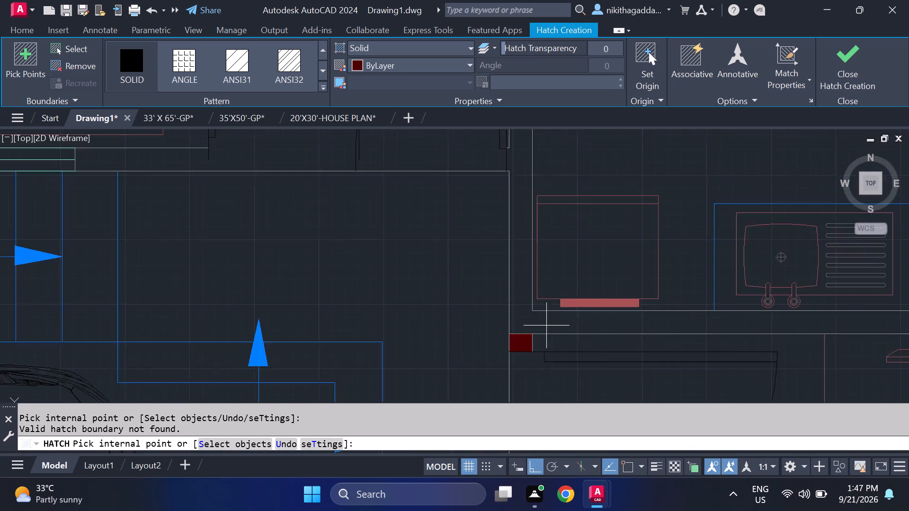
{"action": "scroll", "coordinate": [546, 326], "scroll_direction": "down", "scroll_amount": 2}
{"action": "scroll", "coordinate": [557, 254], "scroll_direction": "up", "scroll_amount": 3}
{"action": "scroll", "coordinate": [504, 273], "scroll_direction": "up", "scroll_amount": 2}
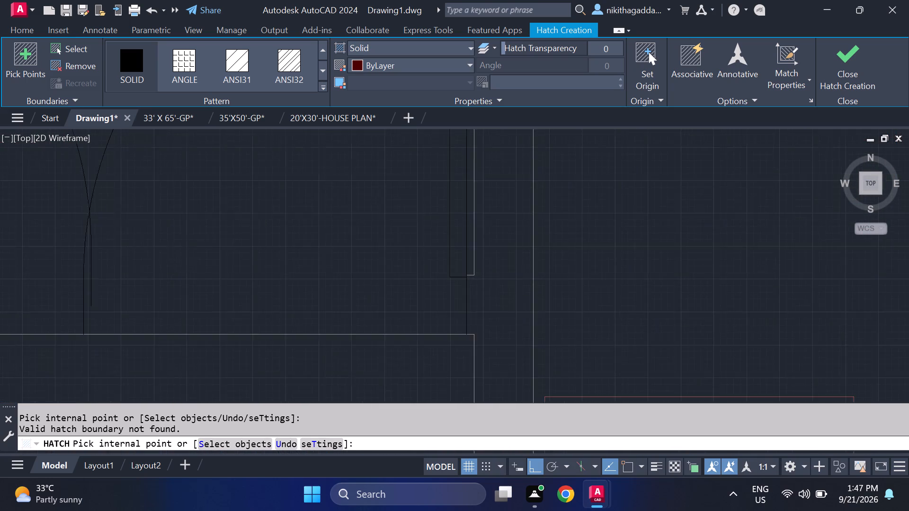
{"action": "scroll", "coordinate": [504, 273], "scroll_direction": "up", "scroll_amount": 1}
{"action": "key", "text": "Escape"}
Erase the short wall line beside the double door's east leaf, at the end of the kitchen's west wall line.
{"action": "scroll", "coordinate": [489, 292], "scroll_direction": "down", "scroll_amount": 3}
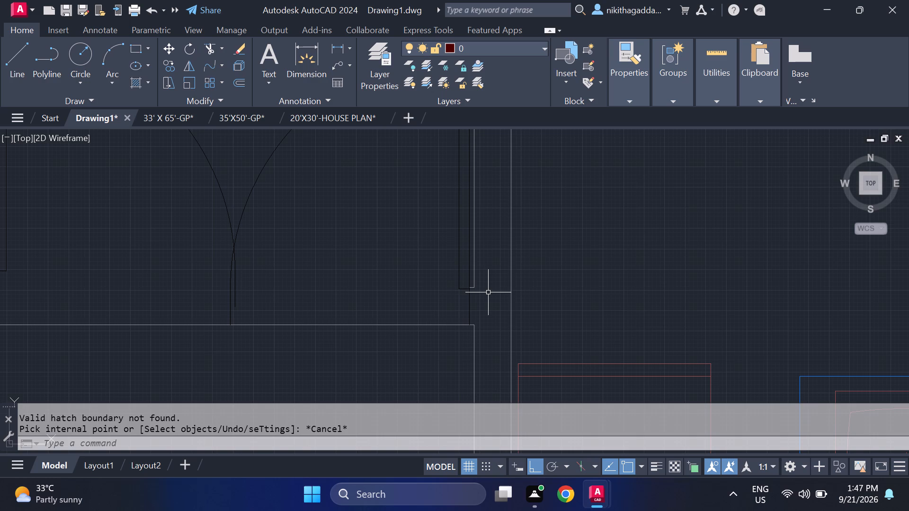
{"action": "scroll", "coordinate": [486, 300], "scroll_direction": "down", "scroll_amount": 1}
{"action": "scroll", "coordinate": [484, 308], "scroll_direction": "up", "scroll_amount": 2}
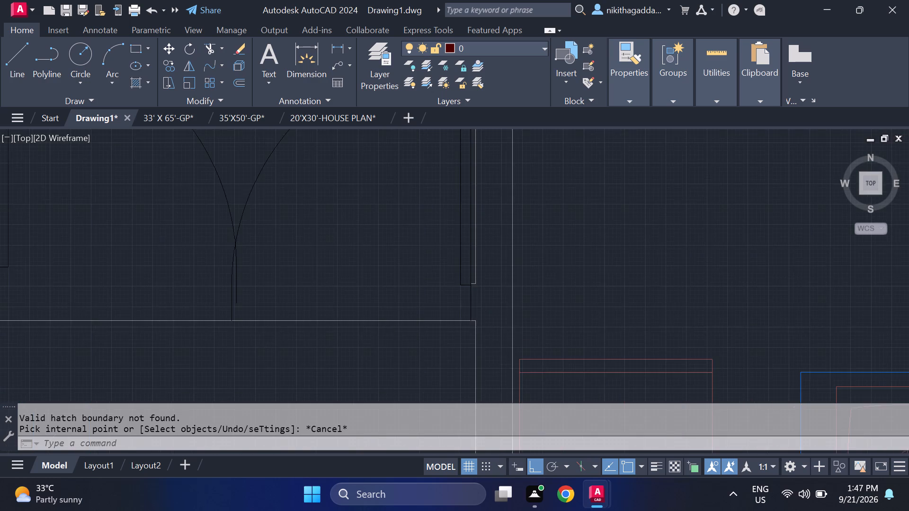
{"action": "scroll", "coordinate": [484, 308], "scroll_direction": "up", "scroll_amount": 1}
{"action": "scroll", "coordinate": [464, 244], "scroll_direction": "up", "scroll_amount": 2}
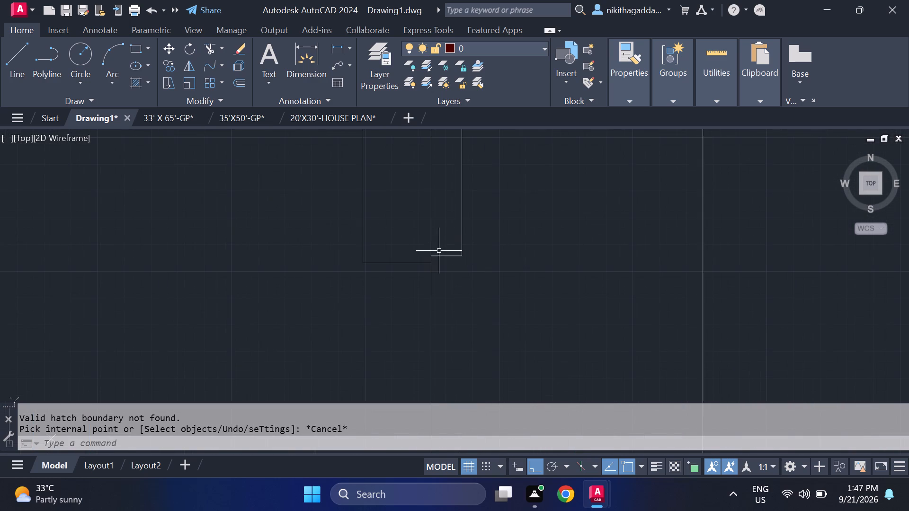
{"action": "left_click", "coordinate": [451, 250]}
{"action": "left_click", "coordinate": [443, 279]}
{"action": "key", "text": "Delete"}
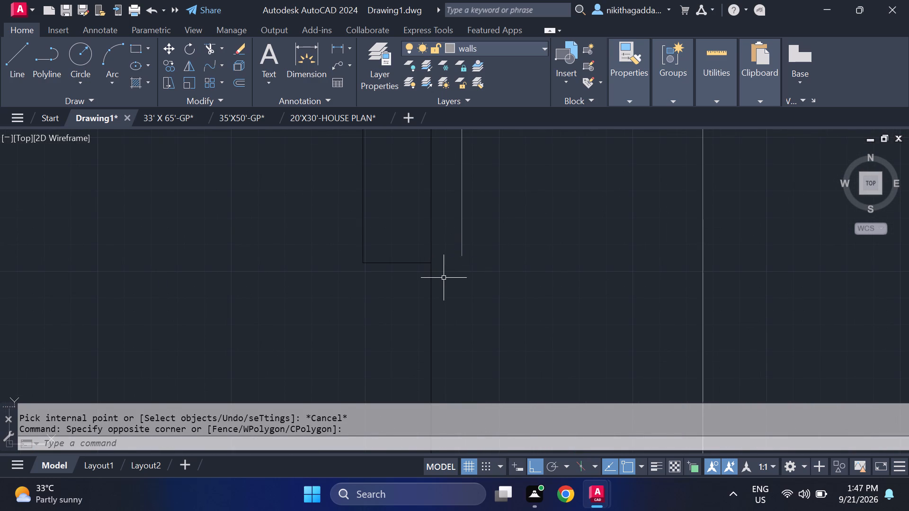
Erase the thin solid hatch and the short wall-end line above it at the kitchen west door's south jamb.
{"action": "scroll", "coordinate": [443, 284], "scroll_direction": "down", "scroll_amount": 7}
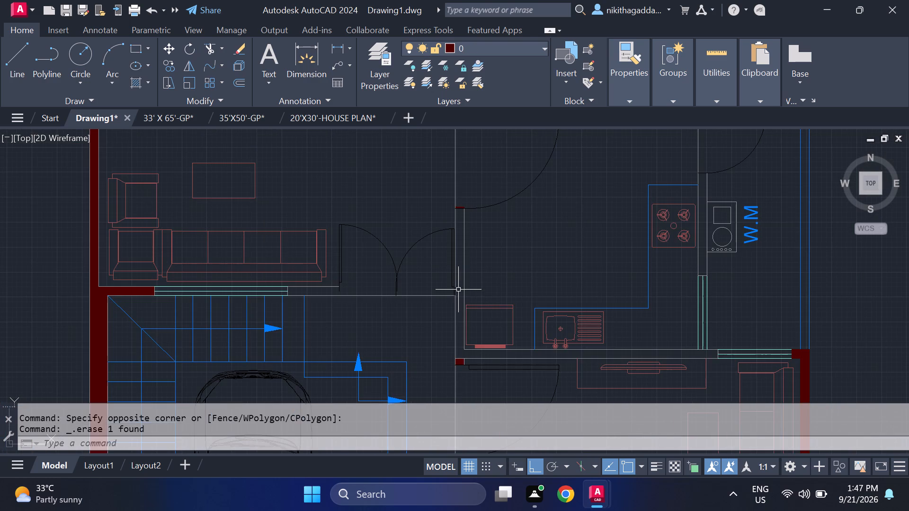
{"action": "scroll", "coordinate": [454, 200], "scroll_direction": "up", "scroll_amount": 4}
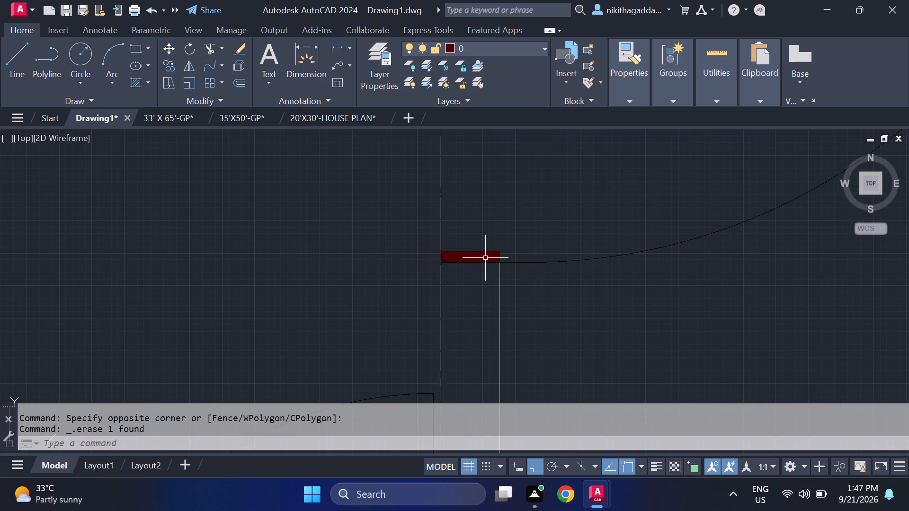
{"action": "left_click", "coordinate": [485, 258]}
{"action": "key", "text": "Delete"}
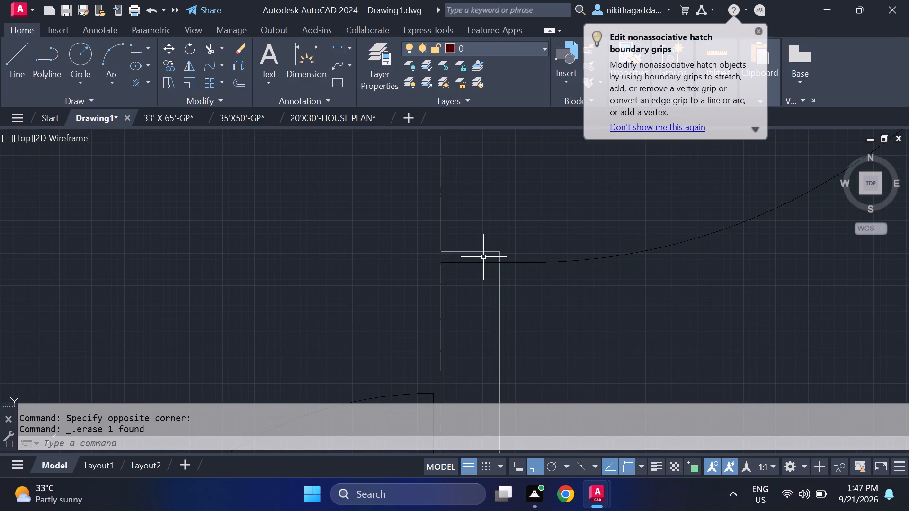
{"action": "left_click", "coordinate": [497, 242]}
{"action": "left_click", "coordinate": [480, 258]}
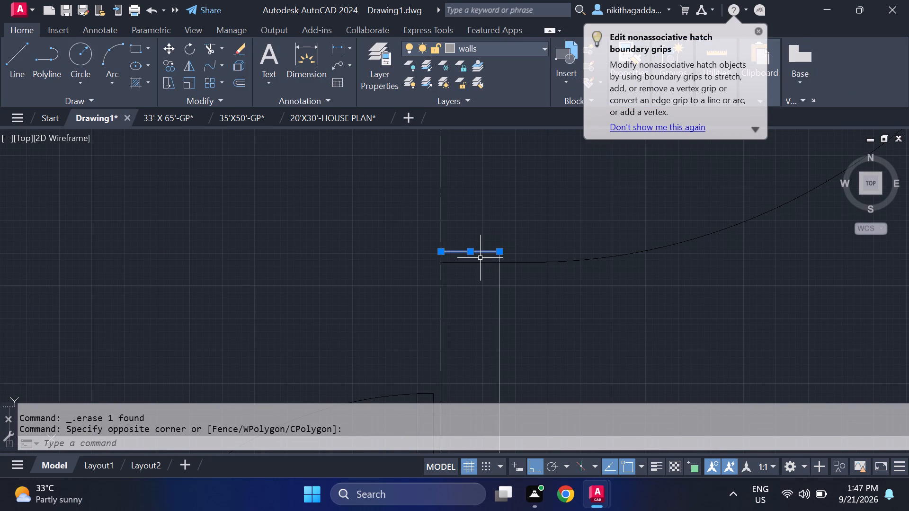
{"action": "key", "text": "Delete"}
Trim the kitchen west wall's inner line where it projects north of the door's south jamb.
{"action": "type", "text": "tr"}
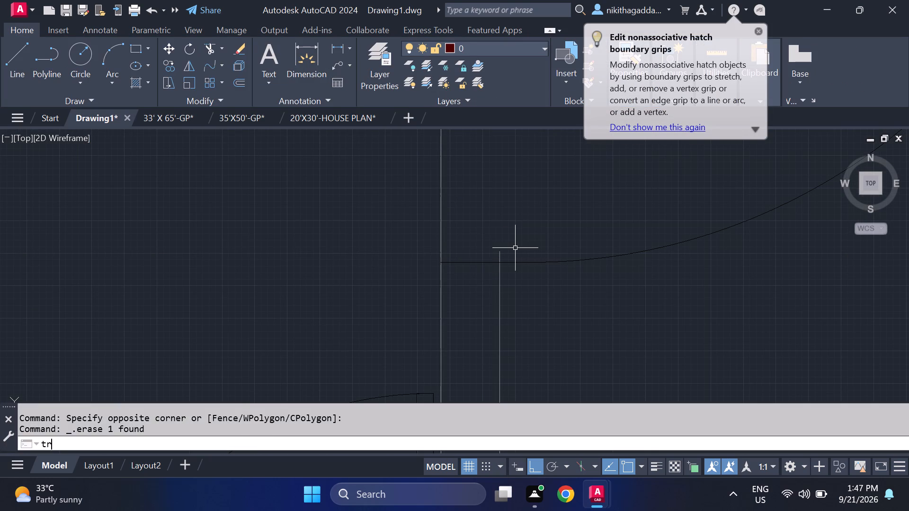
{"action": "key", "text": "Return"}
{"action": "left_click", "coordinate": [501, 257]}
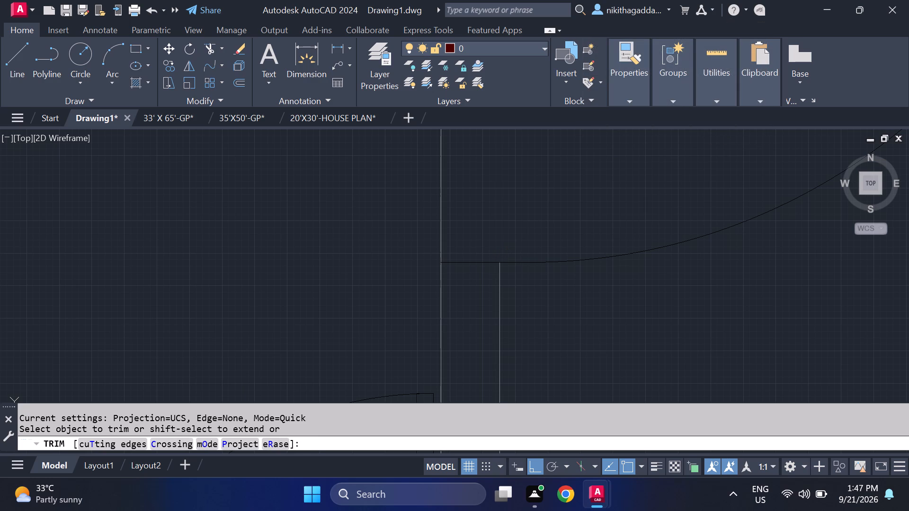
{"action": "key", "text": "Escape"}
Extend the kitchen west wall's outer line south beside the double door to the wall corner, closing the gap.
{"action": "scroll", "coordinate": [528, 307], "scroll_direction": "down", "scroll_amount": 3}
{"action": "middle_click_drag", "start_coordinate": [561, 332], "coordinate": [568, 164]}
{"action": "type", "text": "ex"}
{"action": "key", "text": "Return"}
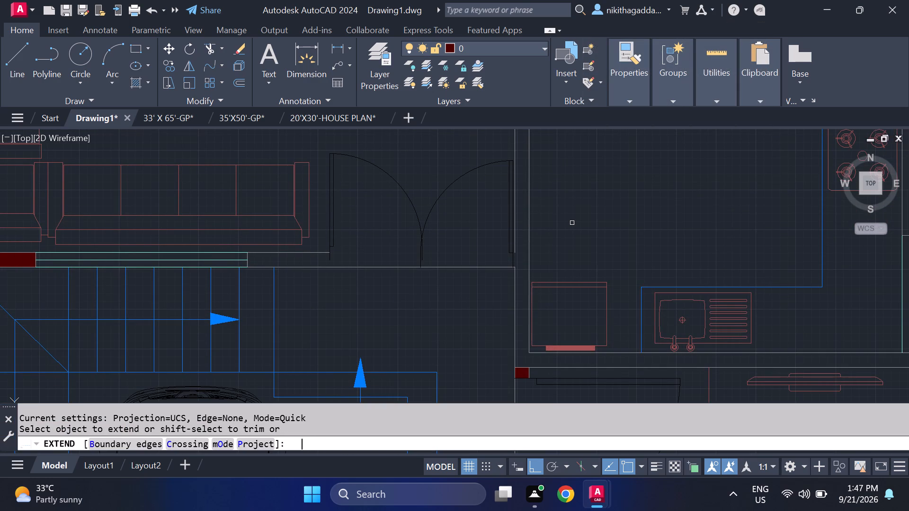
{"action": "scroll", "coordinate": [521, 271], "scroll_direction": "up", "scroll_amount": 3}
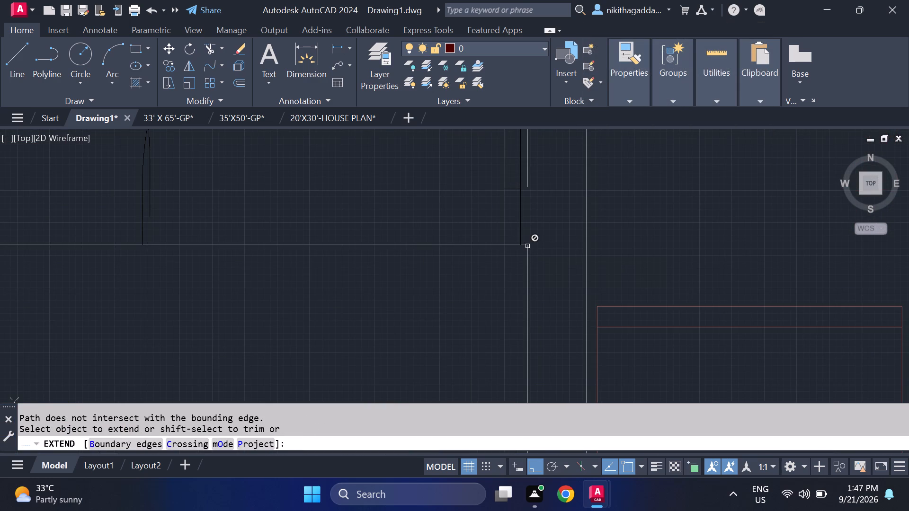
{"action": "left_click", "coordinate": [530, 183]}
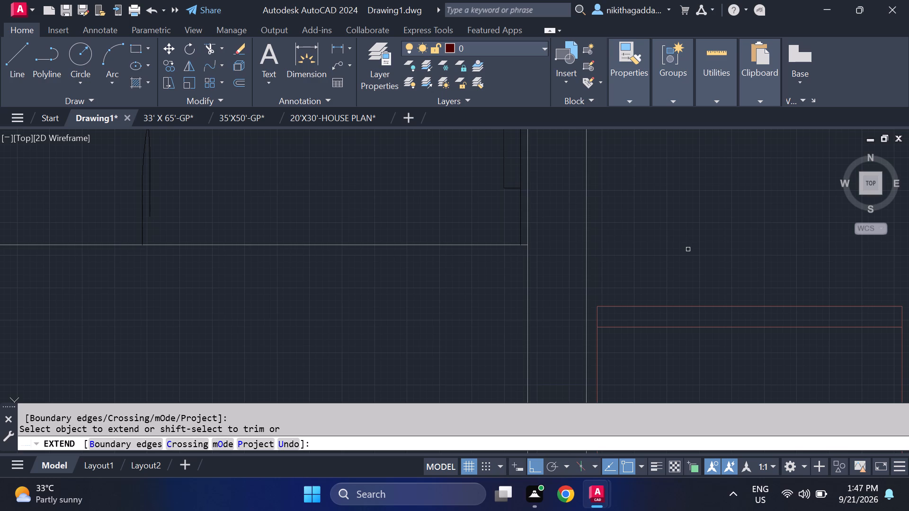
{"action": "key", "text": "Escape"}
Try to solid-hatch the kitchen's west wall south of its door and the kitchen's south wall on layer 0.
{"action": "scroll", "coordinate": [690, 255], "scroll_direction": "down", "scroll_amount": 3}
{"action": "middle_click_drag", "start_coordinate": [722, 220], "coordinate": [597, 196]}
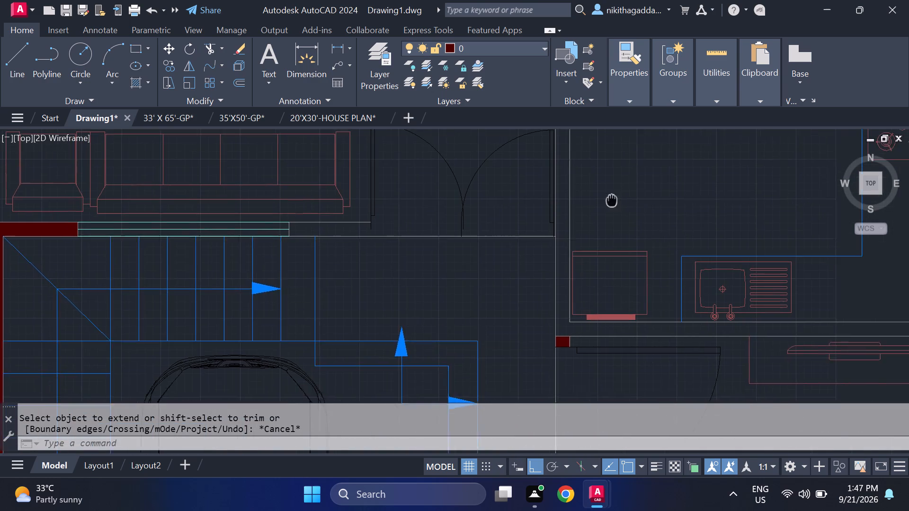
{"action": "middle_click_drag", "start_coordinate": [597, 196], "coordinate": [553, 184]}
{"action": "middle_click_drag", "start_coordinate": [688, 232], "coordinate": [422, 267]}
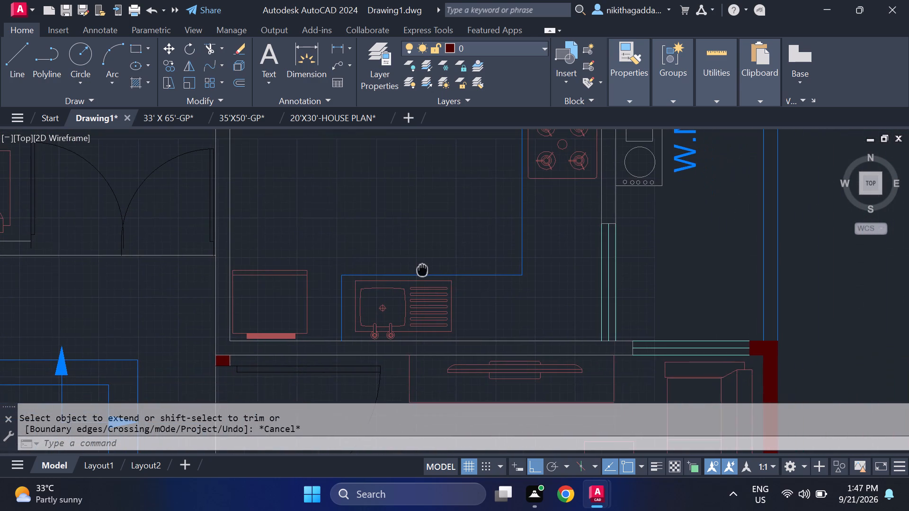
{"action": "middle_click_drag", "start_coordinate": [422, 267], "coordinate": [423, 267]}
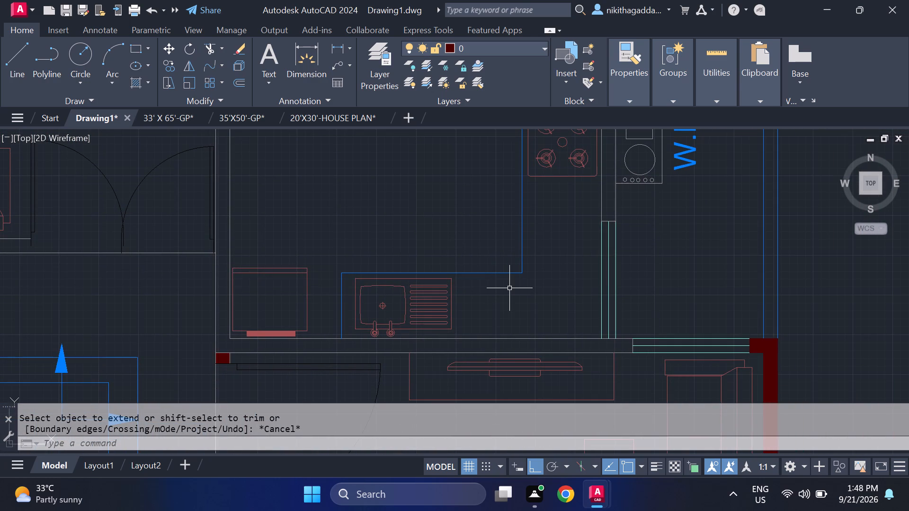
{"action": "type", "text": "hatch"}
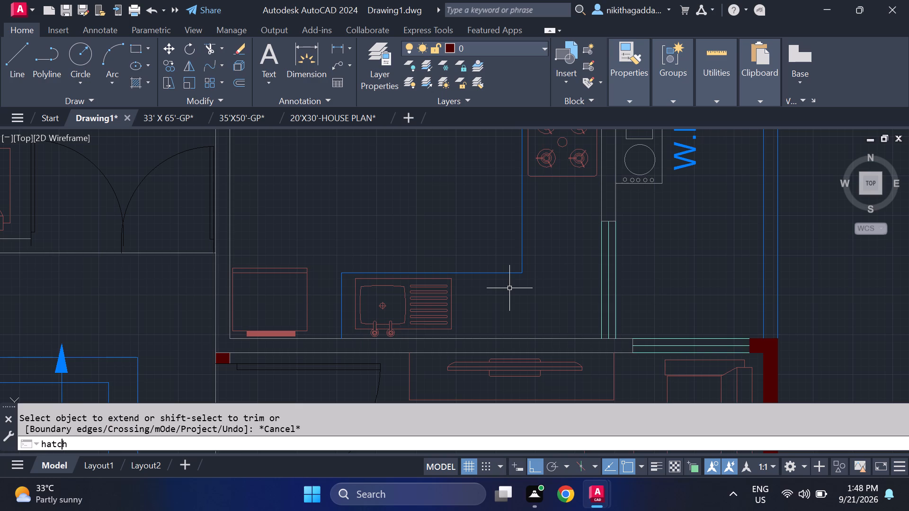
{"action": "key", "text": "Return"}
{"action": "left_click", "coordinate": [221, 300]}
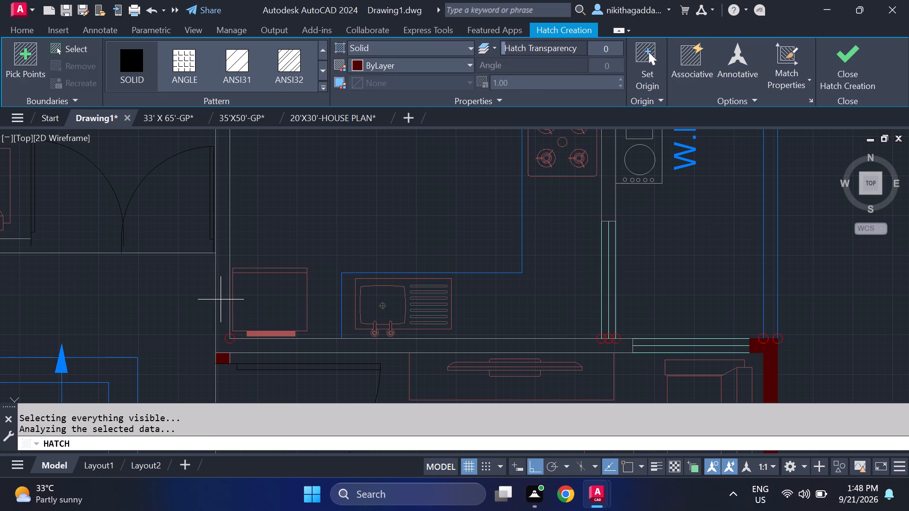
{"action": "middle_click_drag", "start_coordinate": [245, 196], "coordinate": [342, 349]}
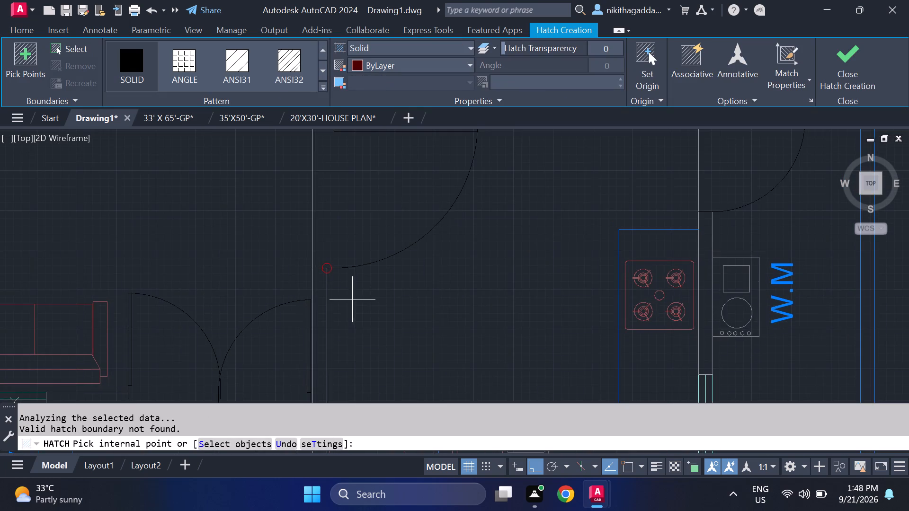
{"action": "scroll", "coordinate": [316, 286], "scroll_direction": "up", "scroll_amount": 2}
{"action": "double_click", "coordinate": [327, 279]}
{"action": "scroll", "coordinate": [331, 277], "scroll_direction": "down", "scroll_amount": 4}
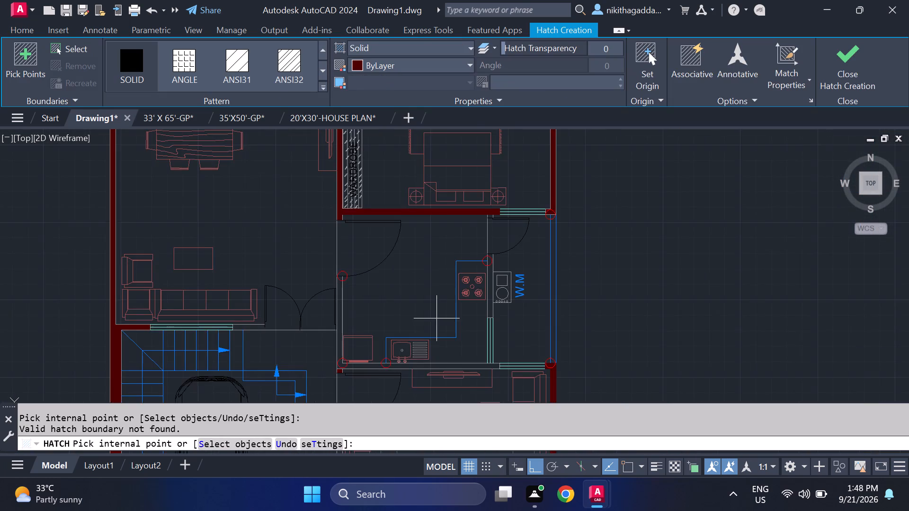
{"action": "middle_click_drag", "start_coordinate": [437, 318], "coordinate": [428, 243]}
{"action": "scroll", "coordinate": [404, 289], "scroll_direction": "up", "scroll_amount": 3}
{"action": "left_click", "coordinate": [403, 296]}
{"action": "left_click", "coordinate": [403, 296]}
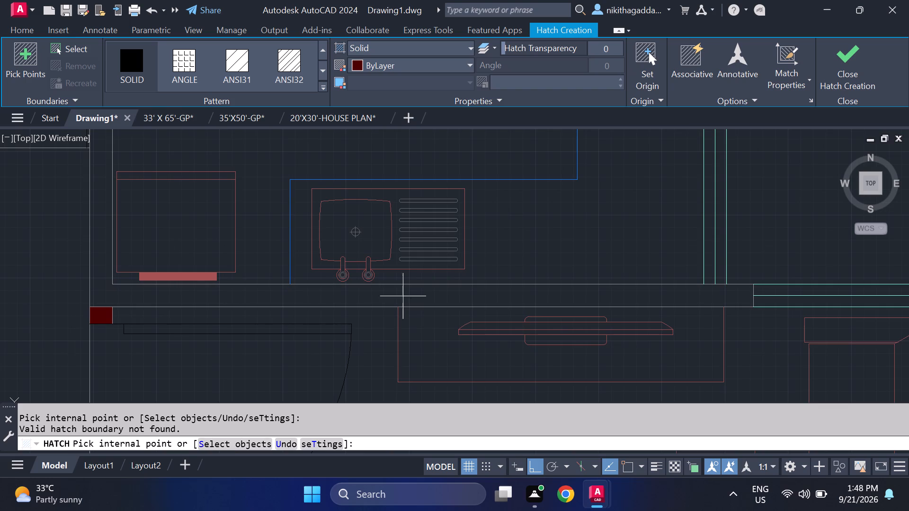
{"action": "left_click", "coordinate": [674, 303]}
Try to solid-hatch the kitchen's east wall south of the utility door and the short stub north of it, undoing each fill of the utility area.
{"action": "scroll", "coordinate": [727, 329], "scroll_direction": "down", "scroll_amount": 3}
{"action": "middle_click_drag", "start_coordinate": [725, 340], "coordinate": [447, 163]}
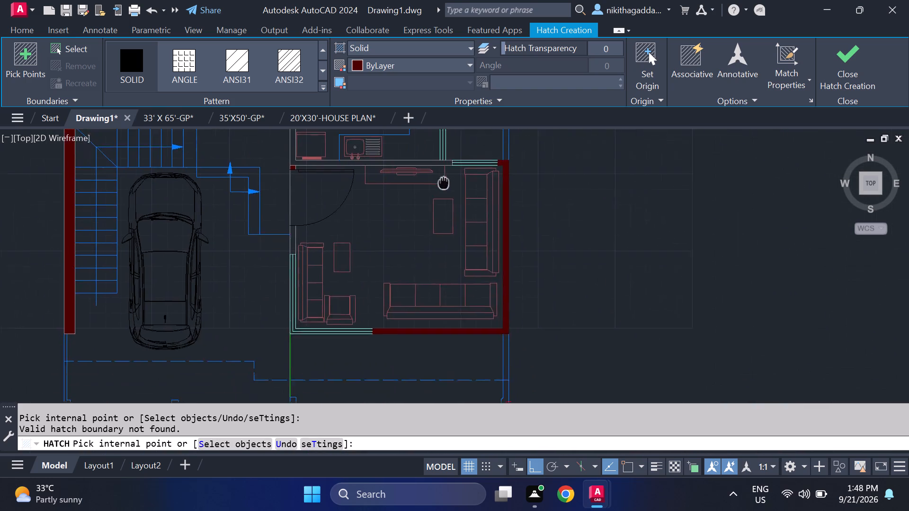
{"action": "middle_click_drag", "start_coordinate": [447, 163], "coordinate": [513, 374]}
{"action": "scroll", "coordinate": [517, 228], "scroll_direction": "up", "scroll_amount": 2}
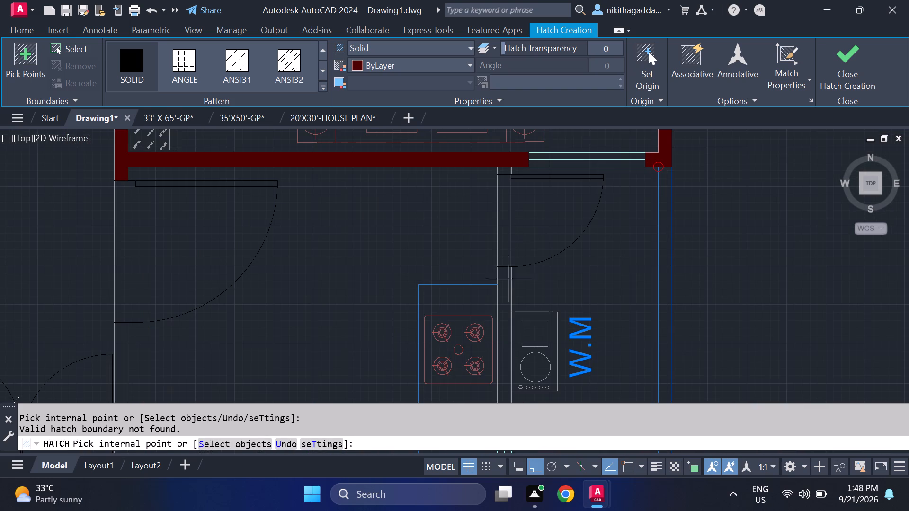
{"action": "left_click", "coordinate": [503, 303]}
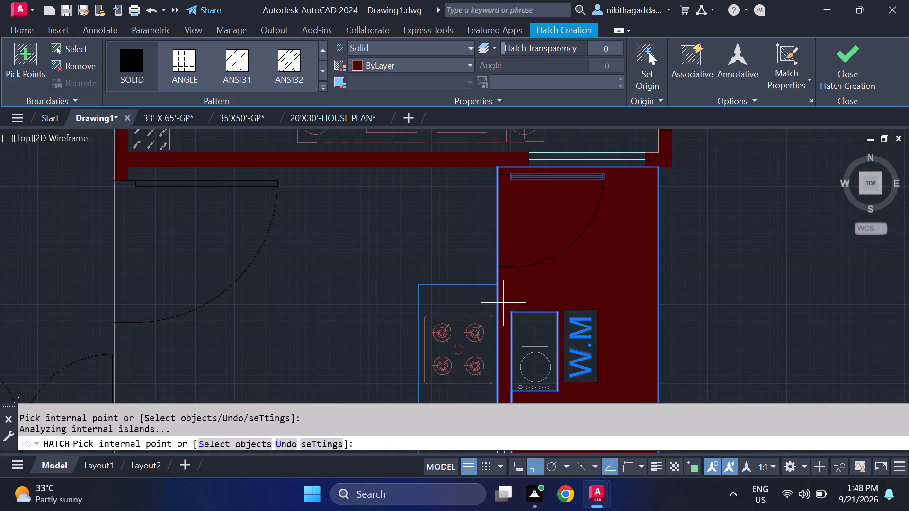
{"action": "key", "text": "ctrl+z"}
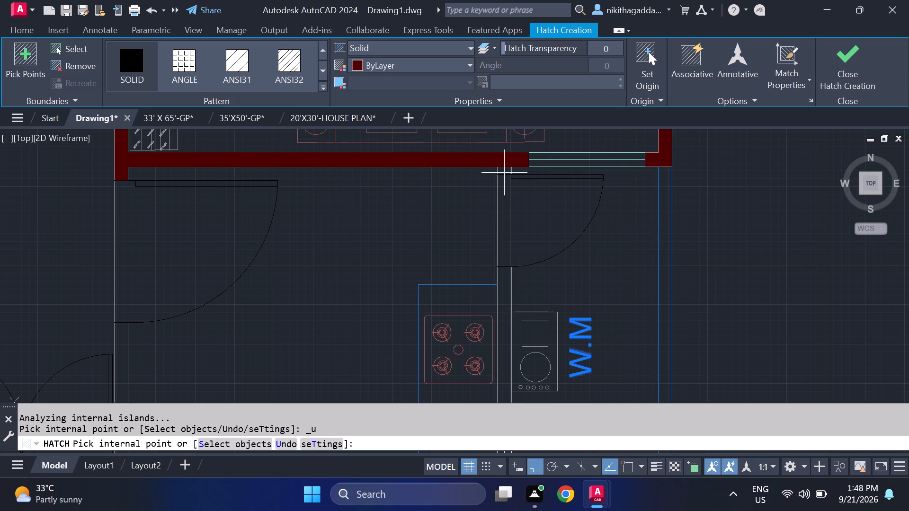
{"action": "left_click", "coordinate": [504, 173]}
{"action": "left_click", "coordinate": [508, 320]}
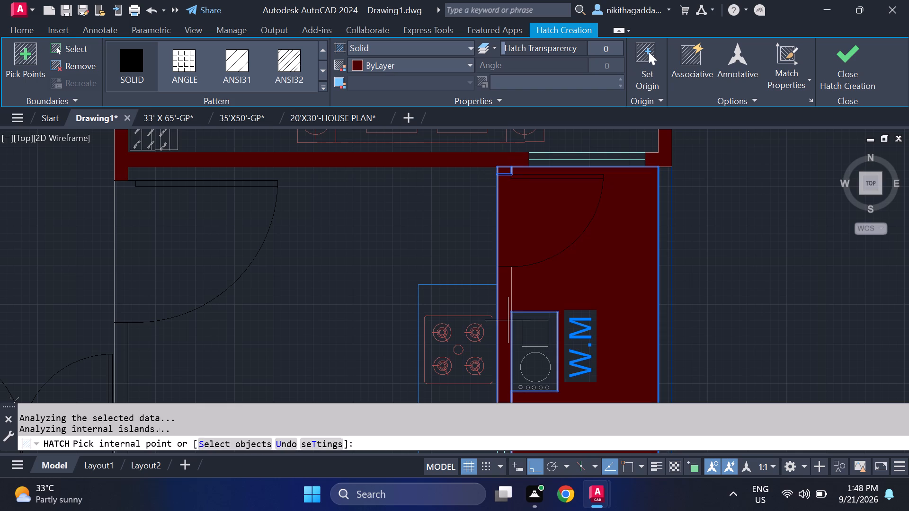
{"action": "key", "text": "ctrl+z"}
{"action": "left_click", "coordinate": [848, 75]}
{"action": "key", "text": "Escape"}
Move the utility door east, clear of its opening in the kitchen's east wall.
{"action": "scroll", "coordinate": [617, 229], "scroll_direction": "down", "scroll_amount": 3}
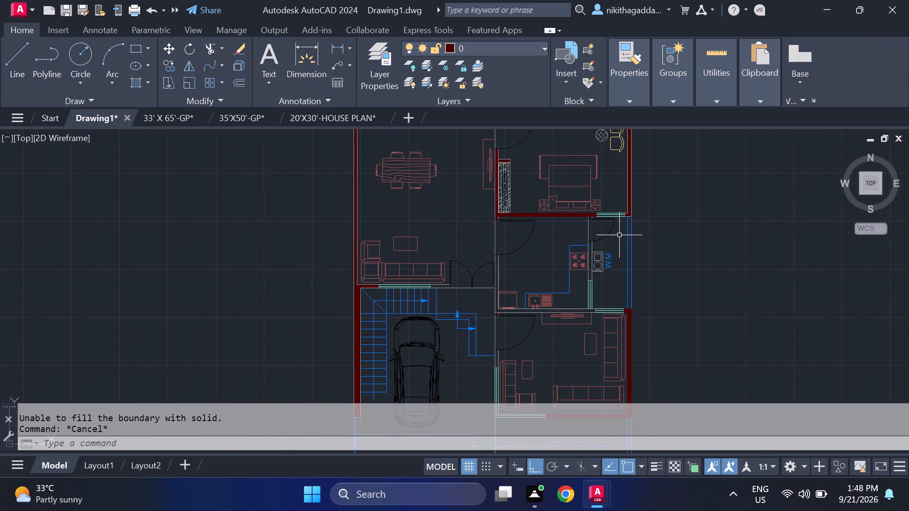
{"action": "scroll", "coordinate": [621, 228], "scroll_direction": "up", "scroll_amount": 4}
{"action": "left_click", "coordinate": [617, 211]}
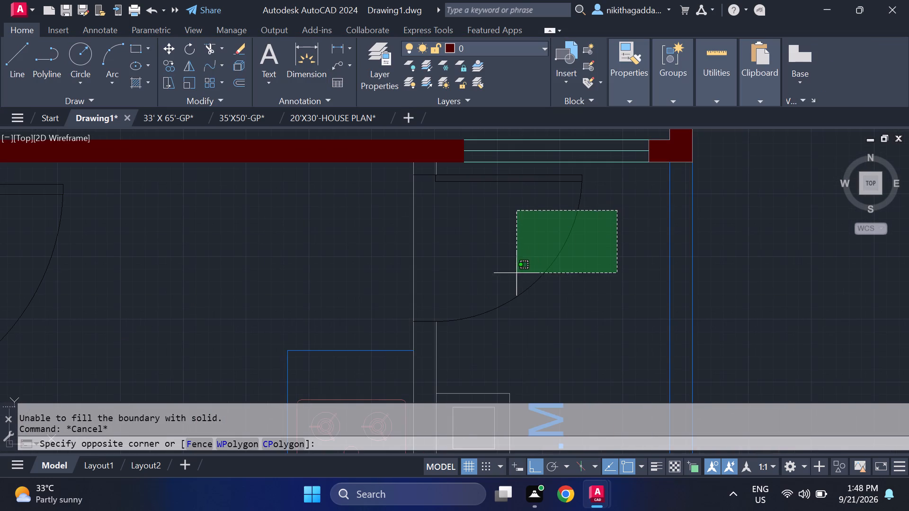
{"action": "left_click", "coordinate": [523, 263]}
{"action": "key", "text": "m"}
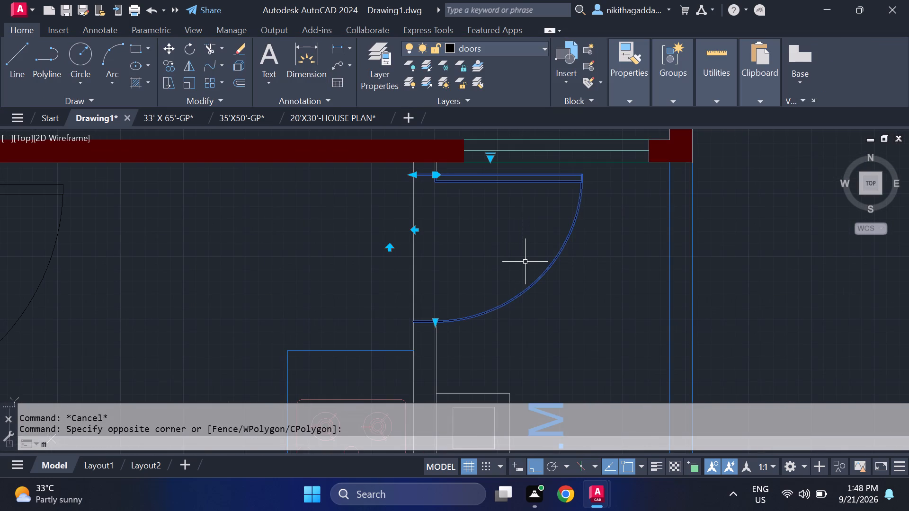
{"action": "key", "text": "Return"}
{"action": "left_click", "coordinate": [409, 176]}
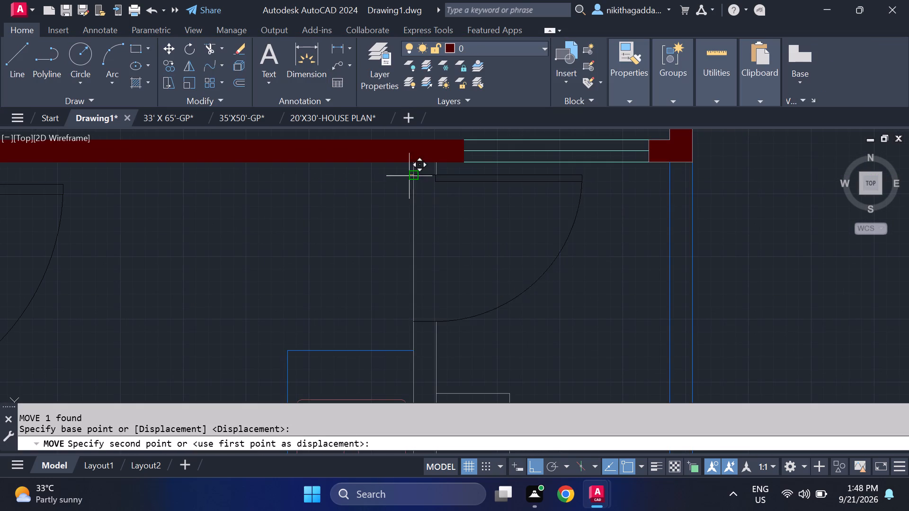
{"action": "left_click", "coordinate": [490, 196]}
{"action": "key", "text": "Escape"}
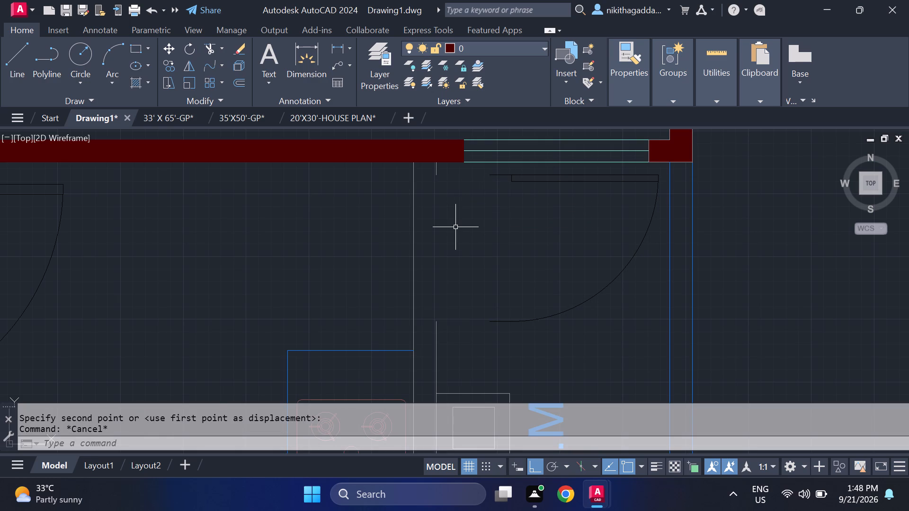
Extend the kitchen east wall's outer line from the north stub across the utility door opening to close the wall.
{"action": "type", "text": "ex"}
{"action": "key", "text": "Return"}
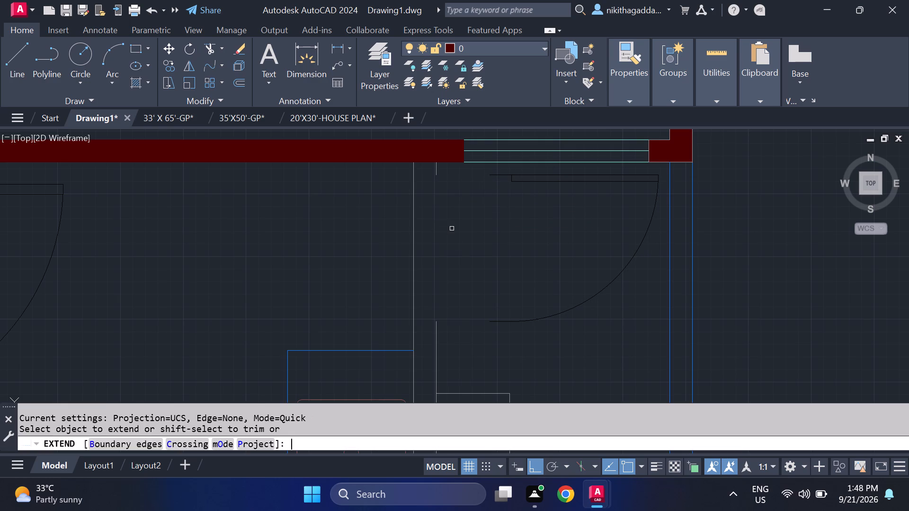
{"action": "left_click", "coordinate": [437, 170]}
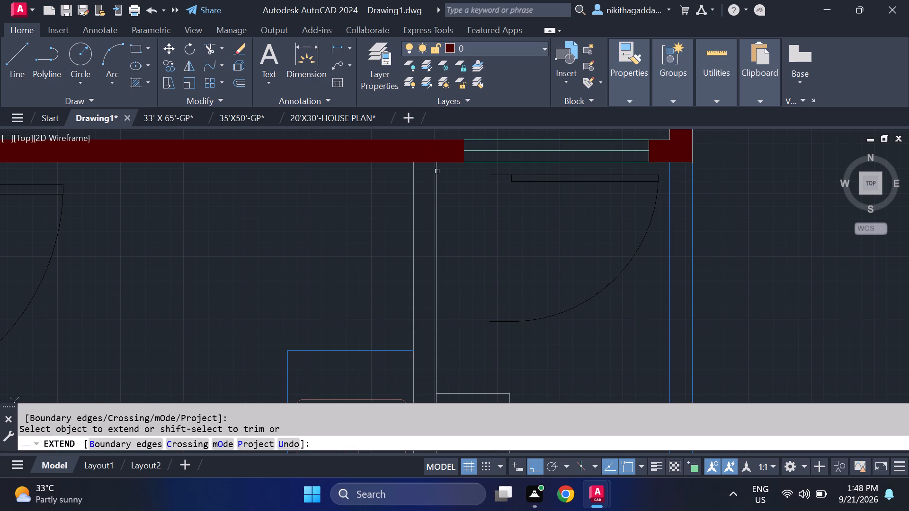
{"action": "key", "text": "Escape"}
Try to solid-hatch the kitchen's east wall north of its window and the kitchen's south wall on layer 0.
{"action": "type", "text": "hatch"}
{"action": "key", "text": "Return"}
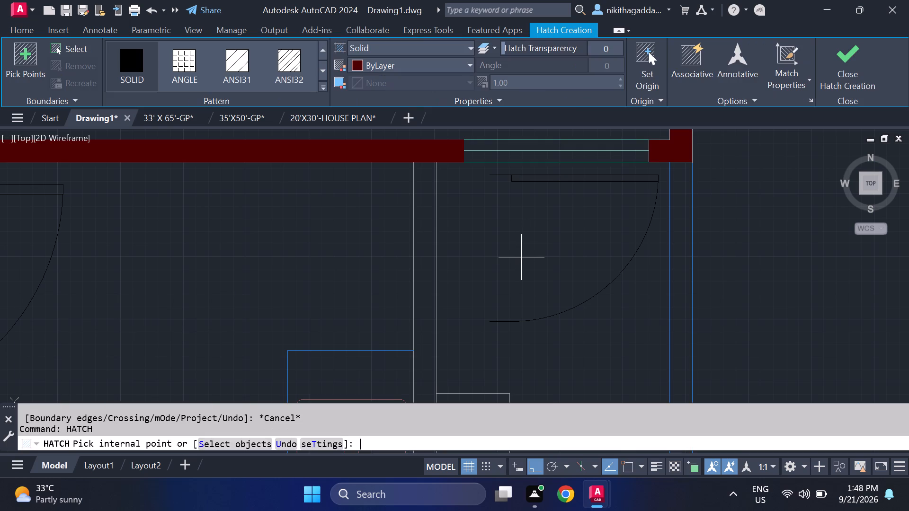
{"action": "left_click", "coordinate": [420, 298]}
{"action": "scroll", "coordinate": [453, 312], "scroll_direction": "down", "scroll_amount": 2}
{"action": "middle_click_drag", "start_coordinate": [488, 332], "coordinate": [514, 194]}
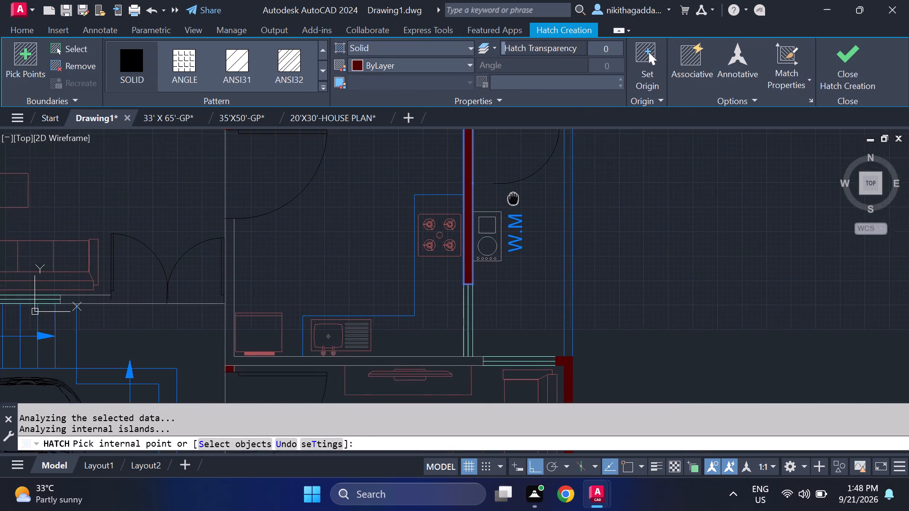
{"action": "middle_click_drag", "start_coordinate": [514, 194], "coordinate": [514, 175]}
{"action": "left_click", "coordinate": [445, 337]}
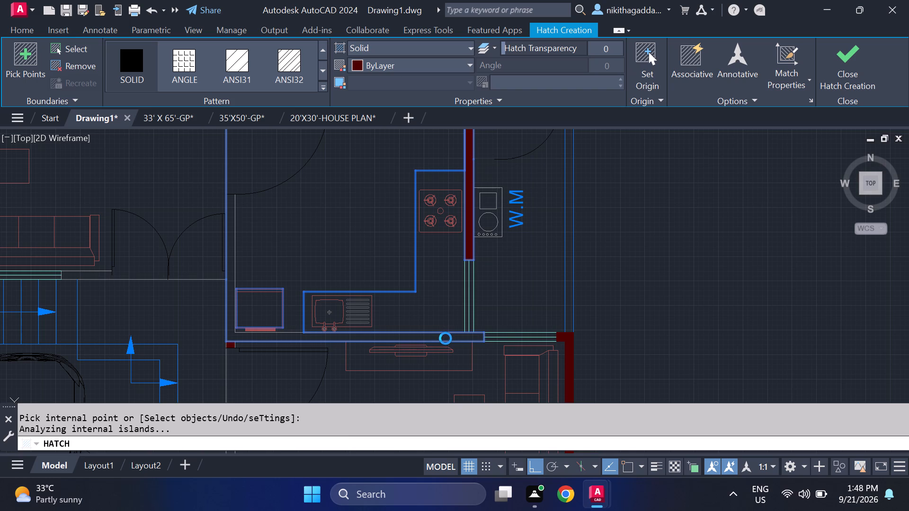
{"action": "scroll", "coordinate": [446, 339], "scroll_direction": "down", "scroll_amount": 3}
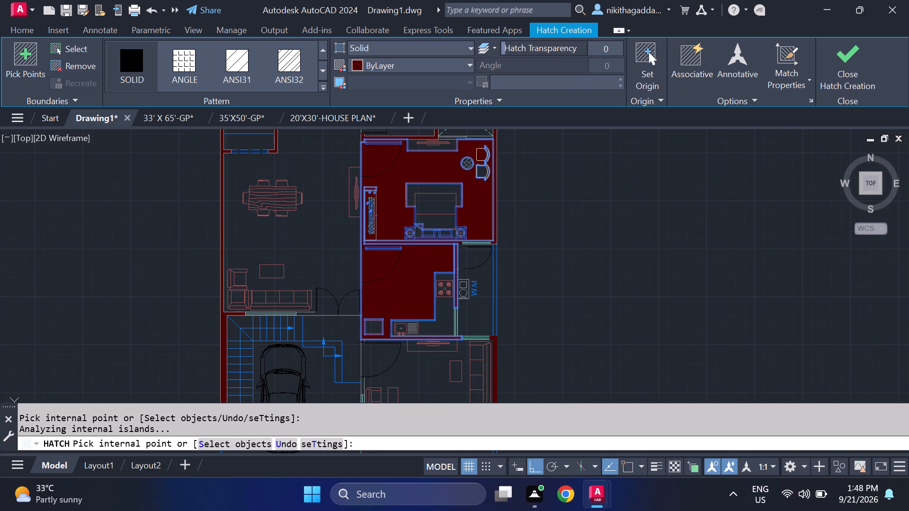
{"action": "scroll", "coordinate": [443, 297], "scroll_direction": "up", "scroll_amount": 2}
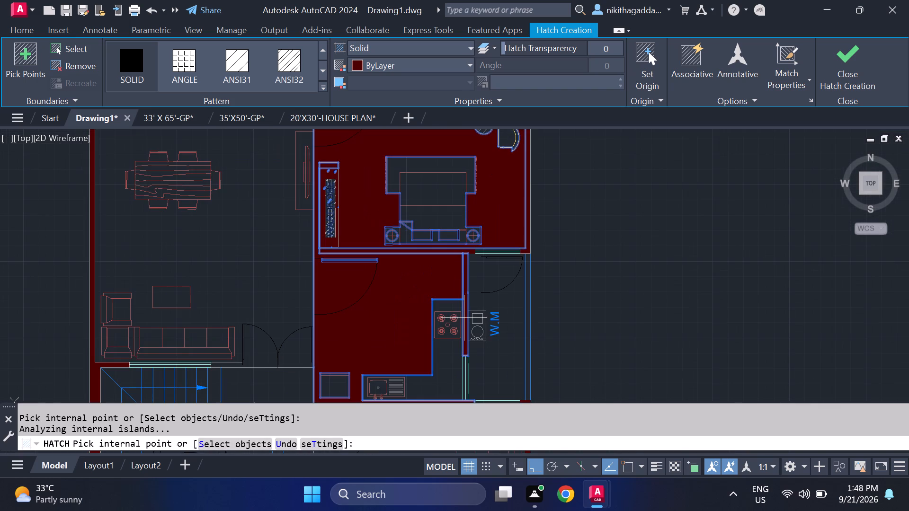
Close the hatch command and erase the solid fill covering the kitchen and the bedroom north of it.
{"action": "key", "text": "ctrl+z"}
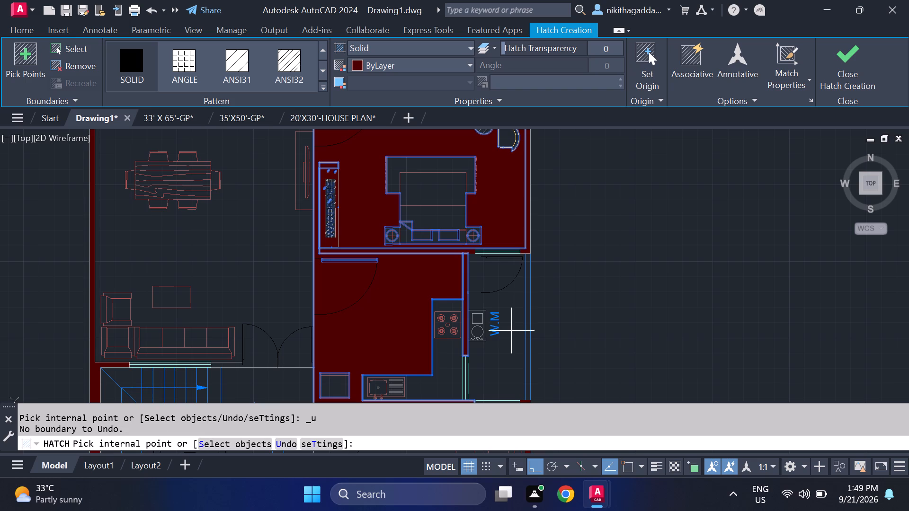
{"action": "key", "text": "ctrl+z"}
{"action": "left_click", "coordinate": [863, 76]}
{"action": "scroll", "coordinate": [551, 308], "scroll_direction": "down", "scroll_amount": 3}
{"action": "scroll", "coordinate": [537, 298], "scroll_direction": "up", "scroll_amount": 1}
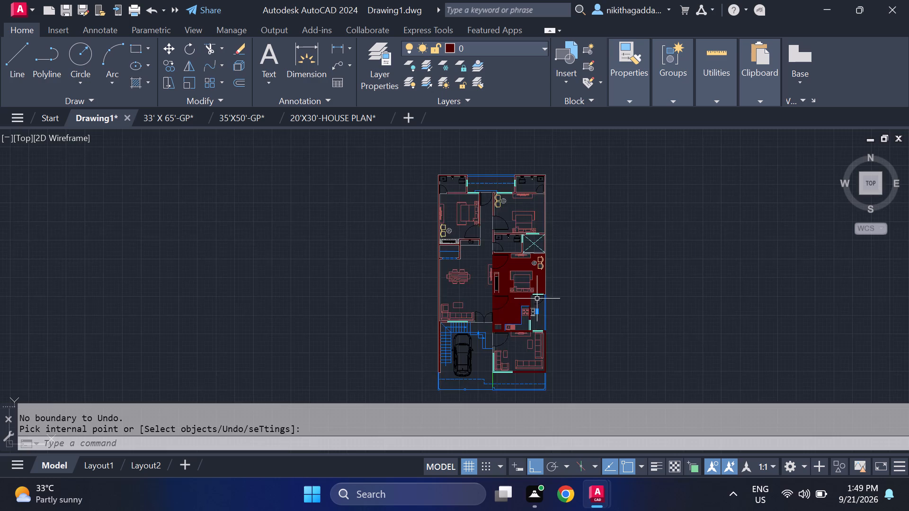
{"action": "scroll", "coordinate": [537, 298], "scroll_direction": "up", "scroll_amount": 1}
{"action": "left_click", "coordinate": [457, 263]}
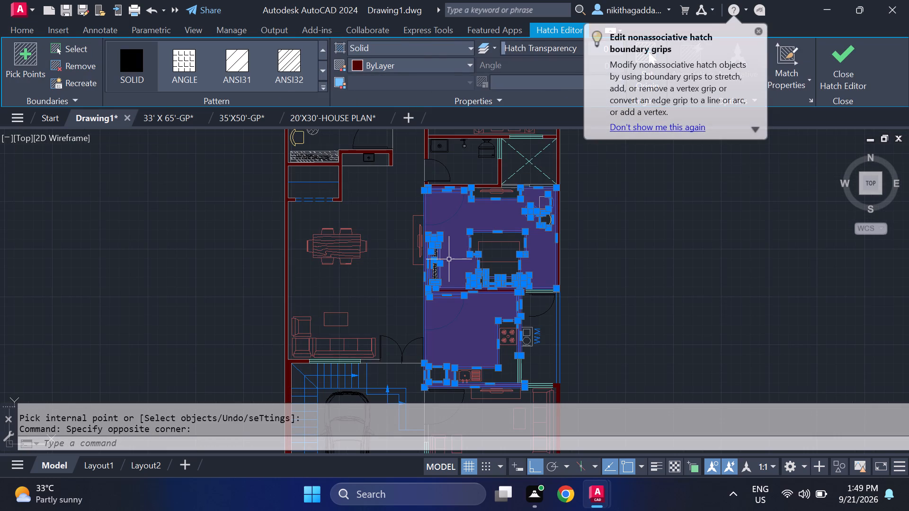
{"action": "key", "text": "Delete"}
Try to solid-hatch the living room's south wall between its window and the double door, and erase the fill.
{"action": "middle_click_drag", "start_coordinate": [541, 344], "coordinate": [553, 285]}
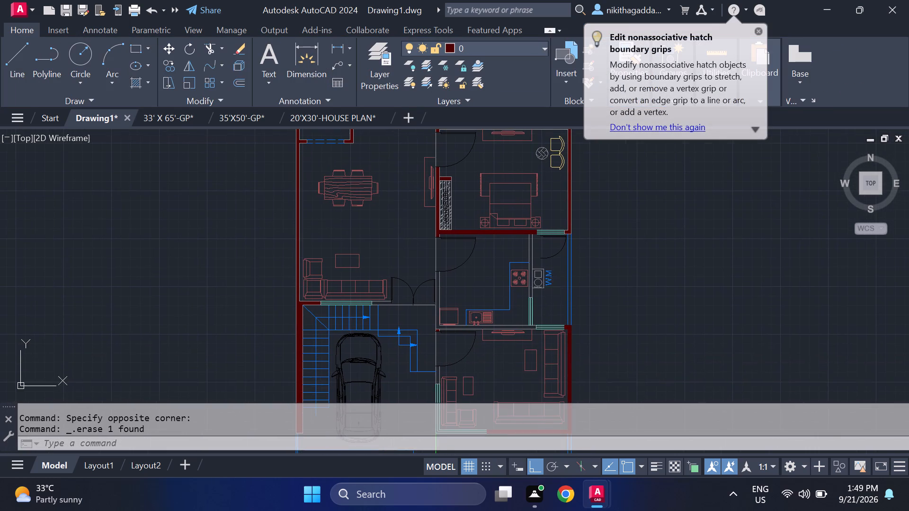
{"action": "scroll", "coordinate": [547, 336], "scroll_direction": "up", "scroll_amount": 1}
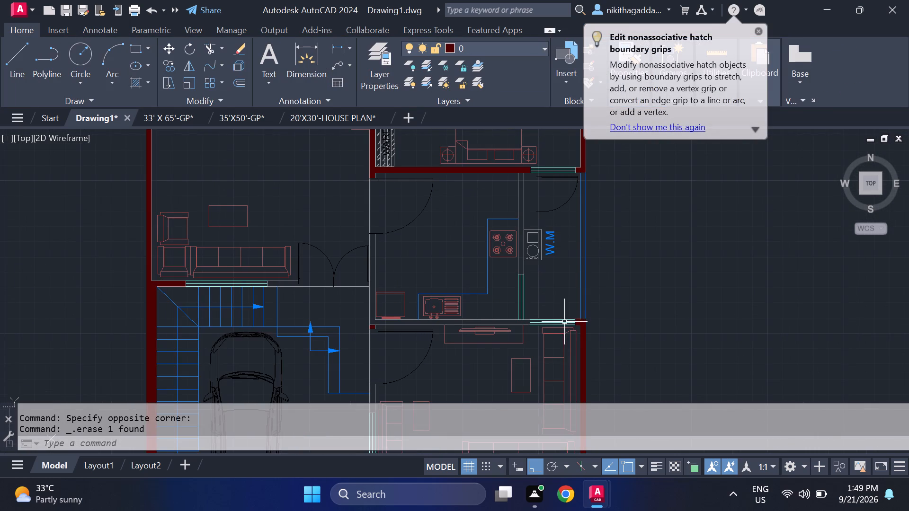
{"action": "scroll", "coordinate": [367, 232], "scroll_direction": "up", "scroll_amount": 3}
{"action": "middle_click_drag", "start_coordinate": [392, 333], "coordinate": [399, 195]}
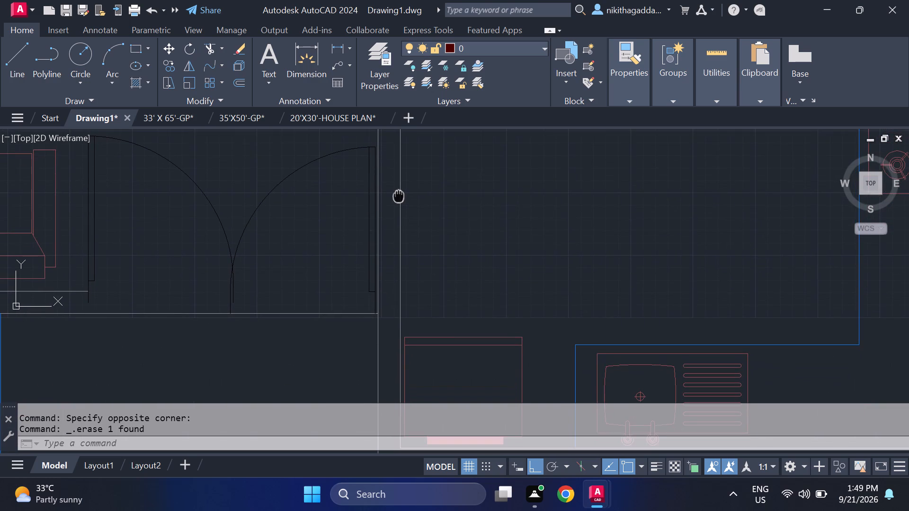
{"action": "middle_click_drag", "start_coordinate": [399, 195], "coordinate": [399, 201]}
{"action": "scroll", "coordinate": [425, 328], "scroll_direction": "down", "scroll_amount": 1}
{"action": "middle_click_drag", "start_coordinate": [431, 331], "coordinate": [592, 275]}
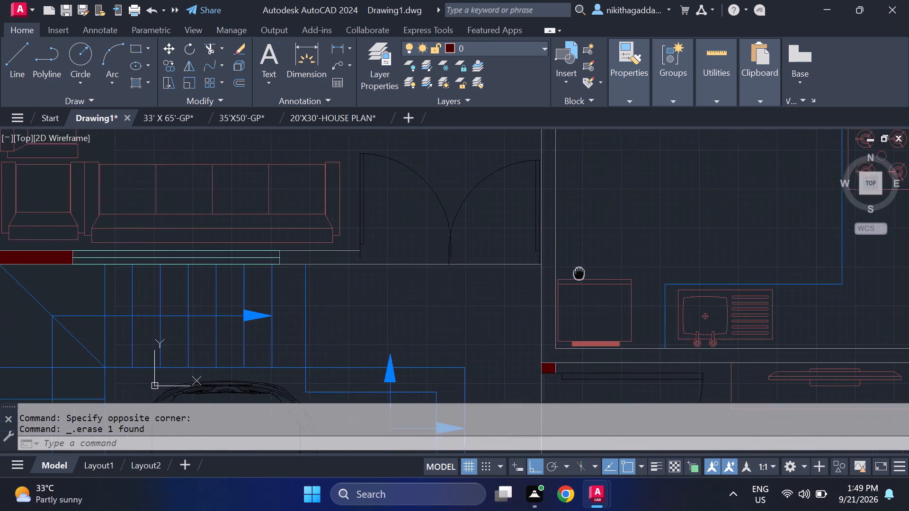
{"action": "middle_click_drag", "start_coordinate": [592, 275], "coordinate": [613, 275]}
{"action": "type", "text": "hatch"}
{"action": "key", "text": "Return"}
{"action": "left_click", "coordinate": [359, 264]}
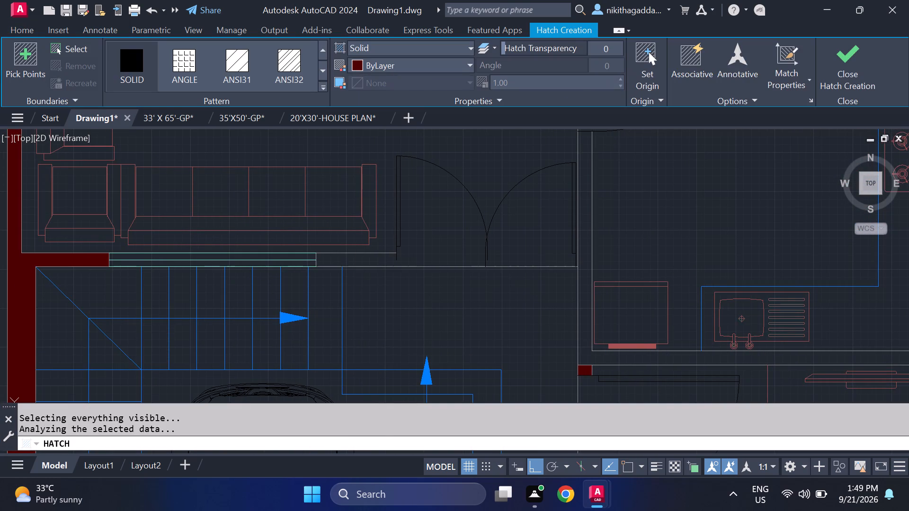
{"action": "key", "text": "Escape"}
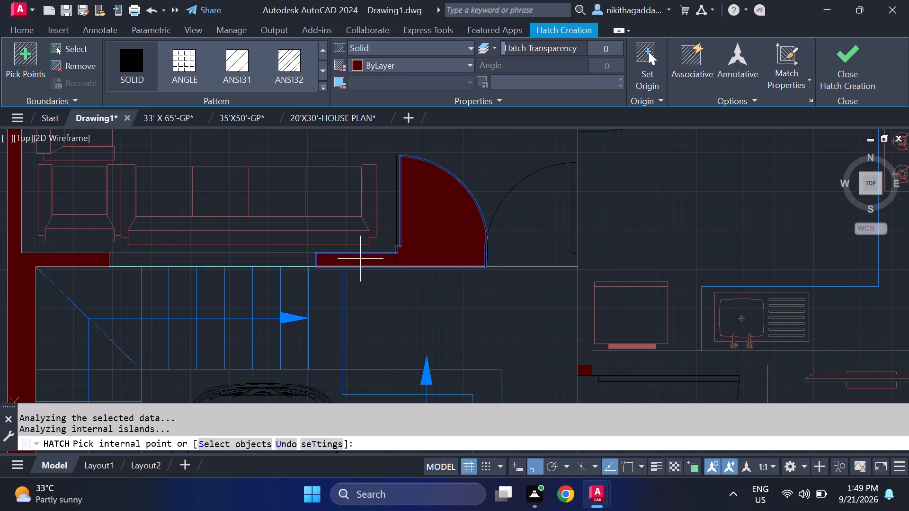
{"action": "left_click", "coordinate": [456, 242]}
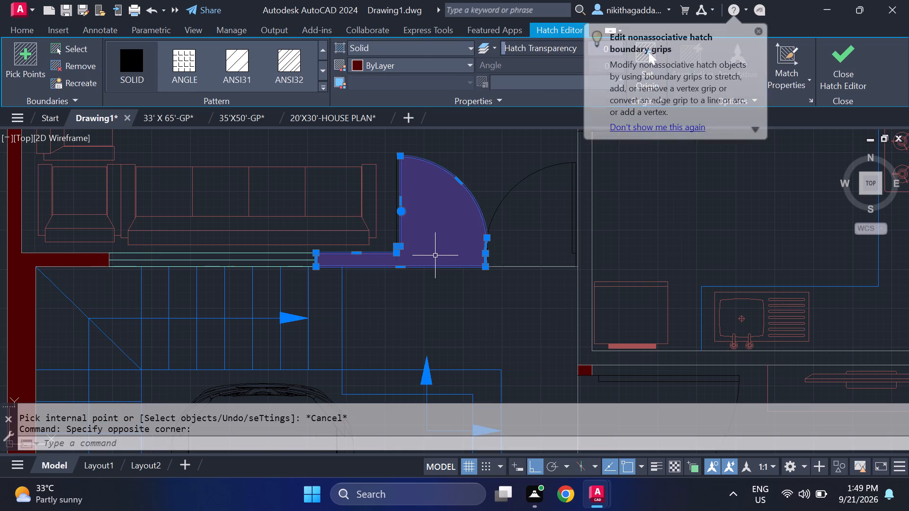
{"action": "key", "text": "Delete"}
Move the double door's west leaf south so its jamb end meets the wall's outer line.
{"action": "scroll", "coordinate": [392, 261], "scroll_direction": "up", "scroll_amount": 2}
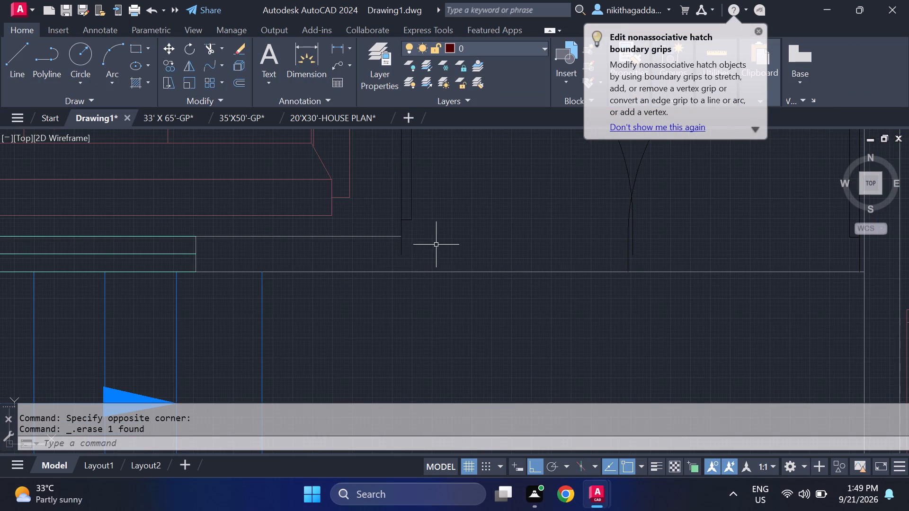
{"action": "left_click", "coordinate": [428, 215]}
{"action": "left_click", "coordinate": [388, 222]}
{"action": "key", "text": "m"}
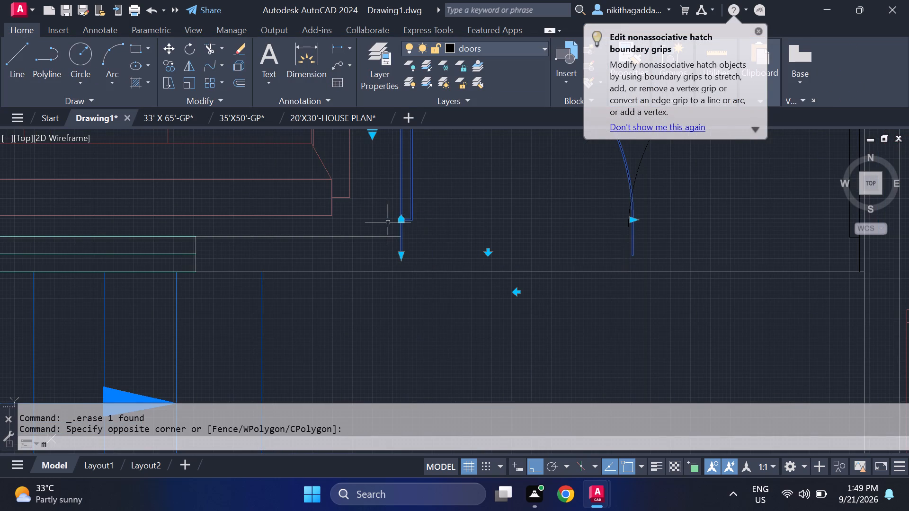
{"action": "key", "text": "Return"}
{"action": "left_click", "coordinate": [402, 255]}
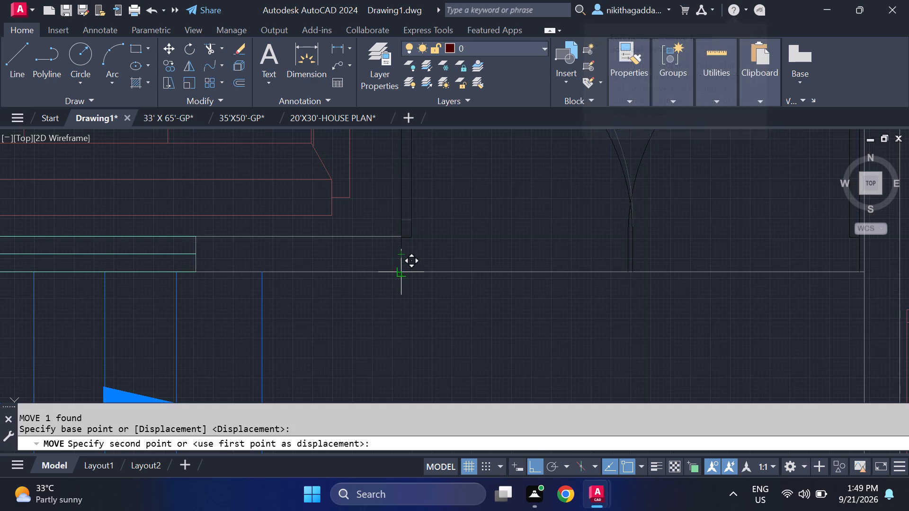
{"action": "left_click", "coordinate": [400, 271]}
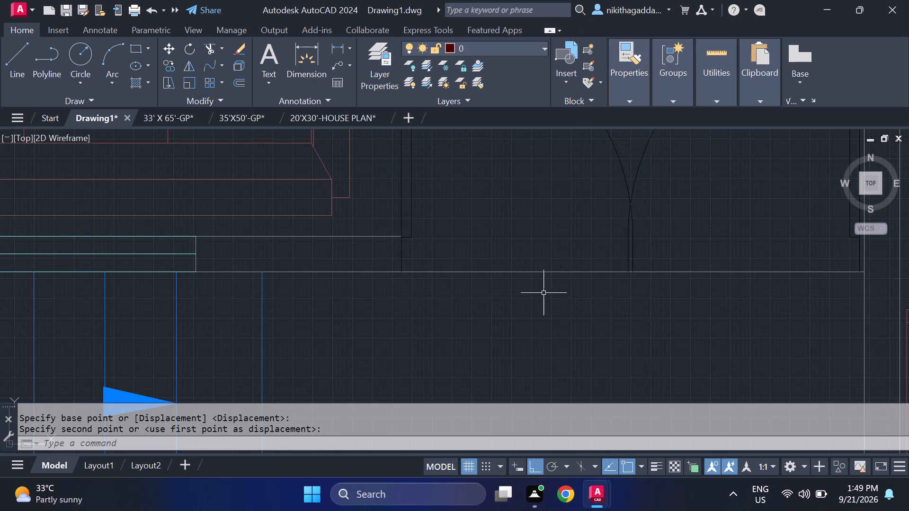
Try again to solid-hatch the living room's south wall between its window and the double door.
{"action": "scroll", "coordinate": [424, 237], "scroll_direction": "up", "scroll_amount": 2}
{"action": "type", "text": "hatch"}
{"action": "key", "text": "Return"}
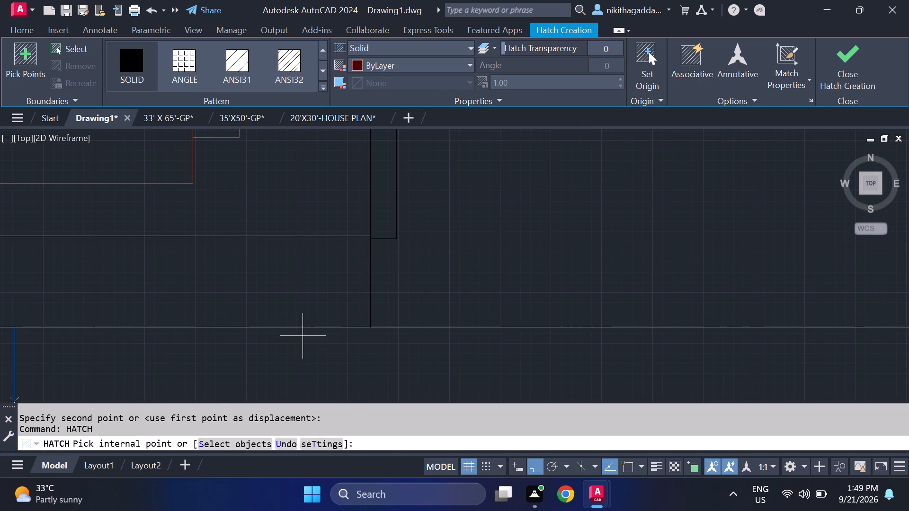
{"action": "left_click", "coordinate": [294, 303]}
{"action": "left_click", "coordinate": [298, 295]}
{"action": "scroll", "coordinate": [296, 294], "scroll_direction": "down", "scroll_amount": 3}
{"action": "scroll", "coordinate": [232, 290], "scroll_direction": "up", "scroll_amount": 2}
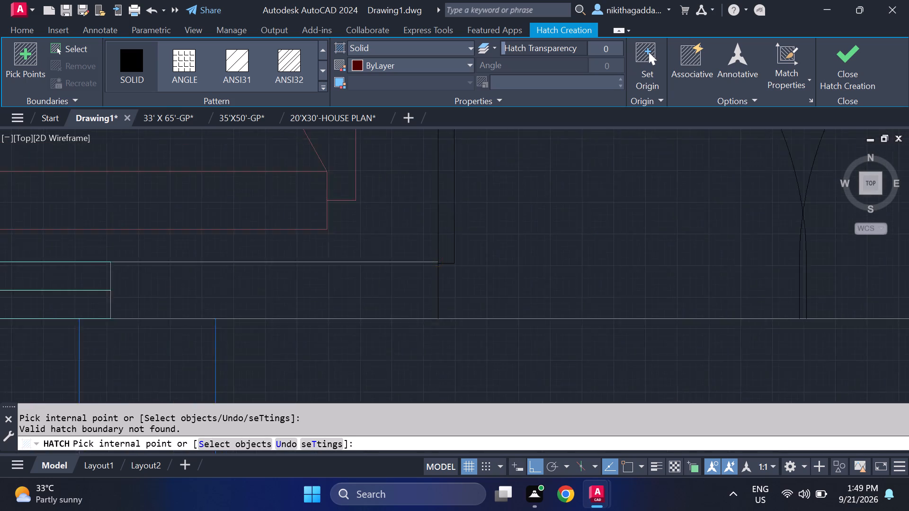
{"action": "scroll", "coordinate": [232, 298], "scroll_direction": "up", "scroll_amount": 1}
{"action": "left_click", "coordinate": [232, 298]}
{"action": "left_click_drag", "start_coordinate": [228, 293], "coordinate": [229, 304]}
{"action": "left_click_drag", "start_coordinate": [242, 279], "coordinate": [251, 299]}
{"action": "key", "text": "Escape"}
Examine where the living room south wall's inner line meets the double door's west jamb.
{"action": "scroll", "coordinate": [585, 238], "scroll_direction": "up", "scroll_amount": 4}
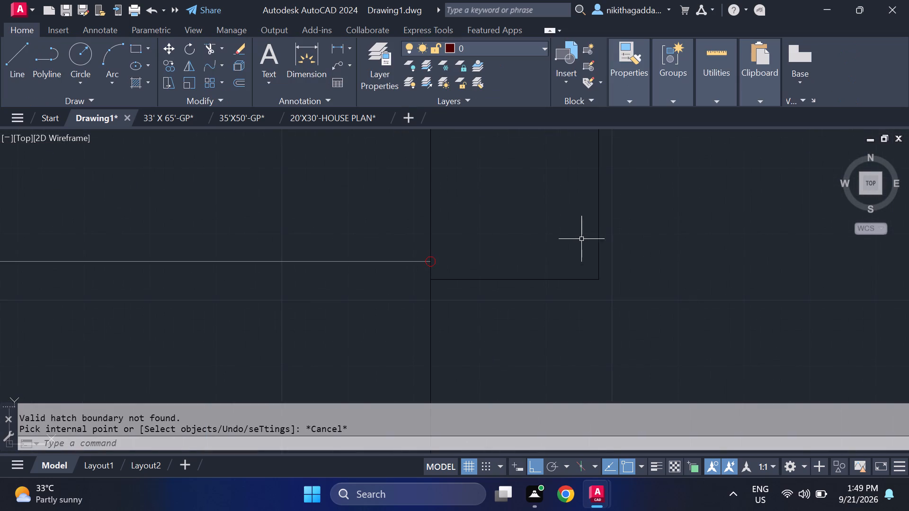
{"action": "scroll", "coordinate": [432, 253], "scroll_direction": "up", "scroll_amount": 8}
{"action": "left_click_drag", "start_coordinate": [401, 299], "coordinate": [396, 302]}
{"action": "left_click", "coordinate": [351, 331]}
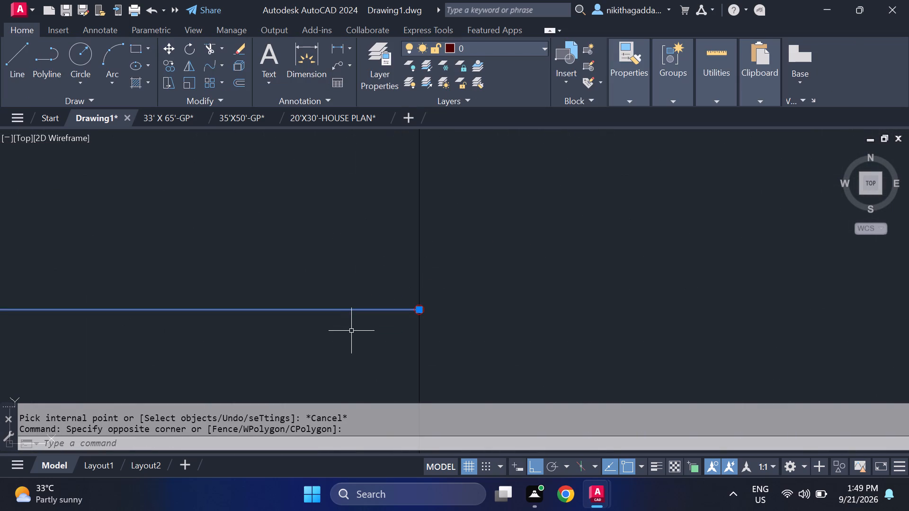
{"action": "scroll", "coordinate": [359, 330], "scroll_direction": "down", "scroll_amount": 4}
{"action": "scroll", "coordinate": [396, 319], "scroll_direction": "down", "scroll_amount": 10}
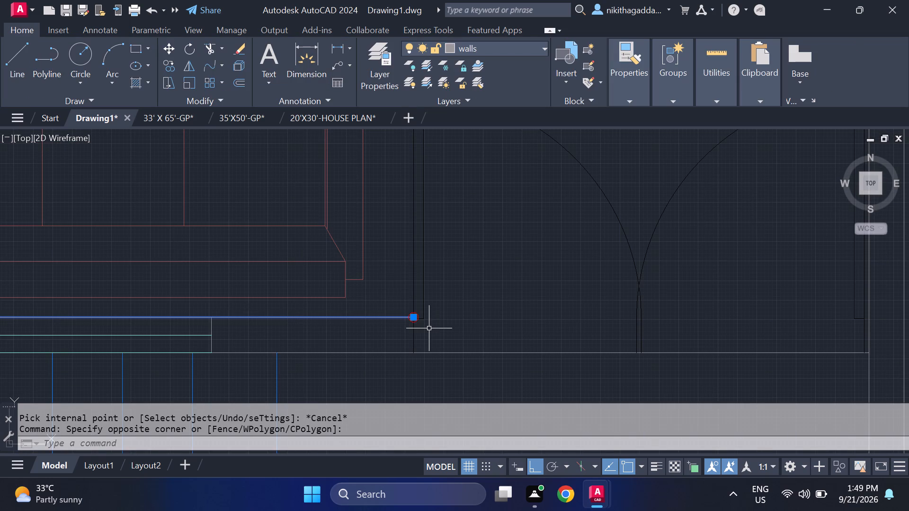
{"action": "key", "text": "Escape"}
Make walls the current layer.
{"action": "scroll", "coordinate": [403, 327], "scroll_direction": "up", "scroll_amount": 2}
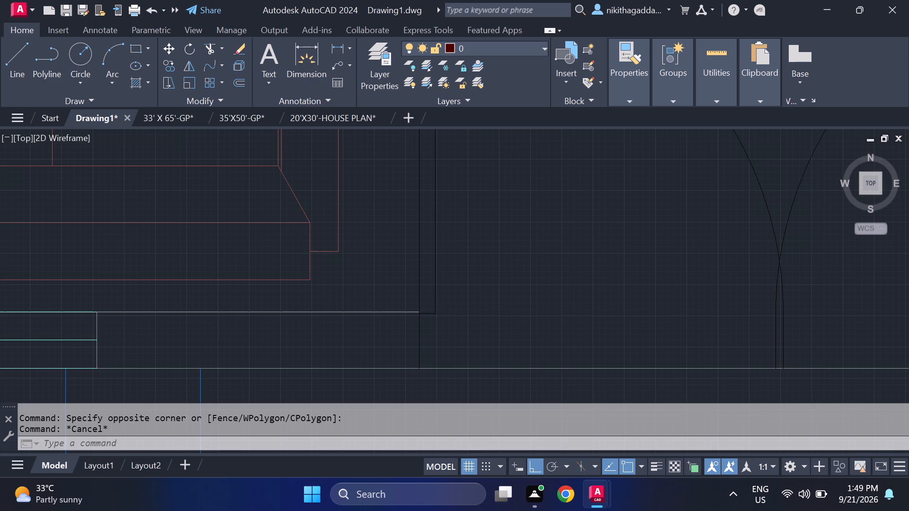
{"action": "key", "text": "l"}
{"action": "key", "text": "Escape"}
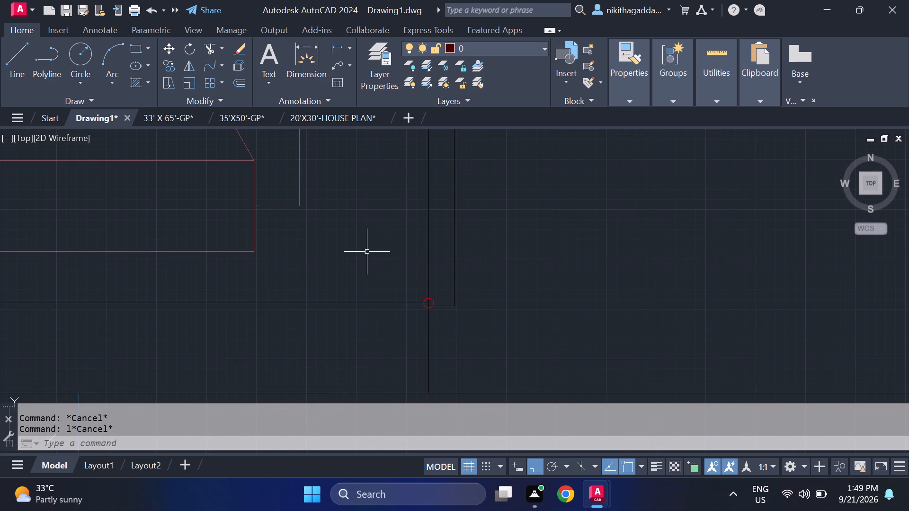
{"action": "left_click", "coordinate": [530, 52]}
{"action": "left_click", "coordinate": [503, 199]}
Draw a line closing the living room's south wall at the double door's west jamb, from its inner line to its outer line.
{"action": "key", "text": "l"}
{"action": "key", "text": "Return"}
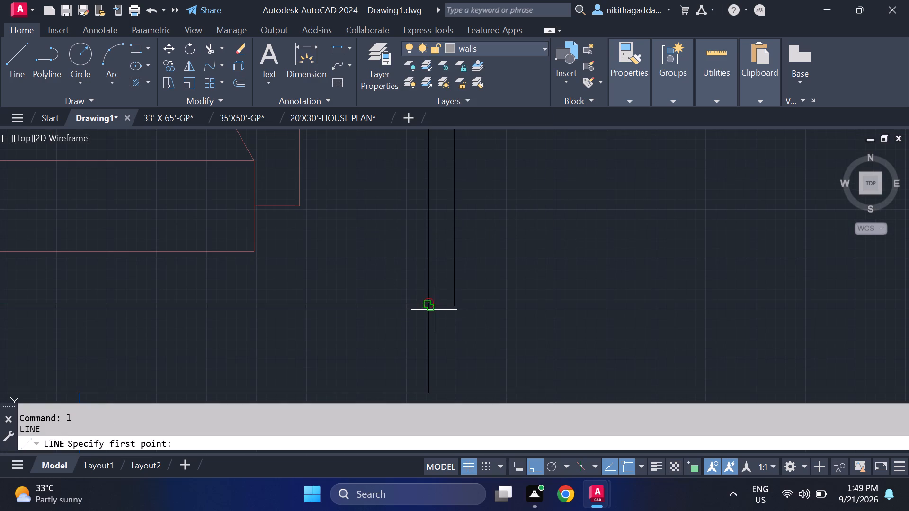
{"action": "scroll", "coordinate": [421, 305], "scroll_direction": "up", "scroll_amount": 3}
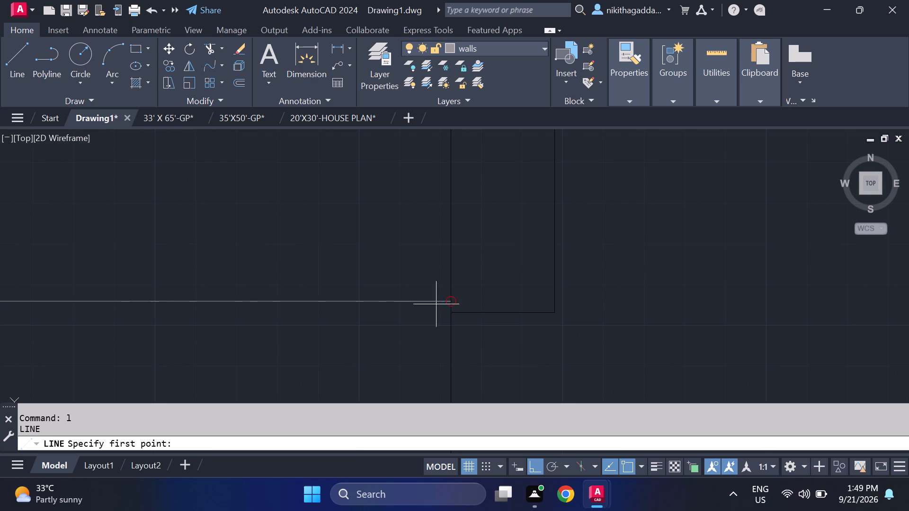
{"action": "left_click", "coordinate": [447, 298]}
{"action": "middle_click_drag", "start_coordinate": [435, 366], "coordinate": [438, 222]}
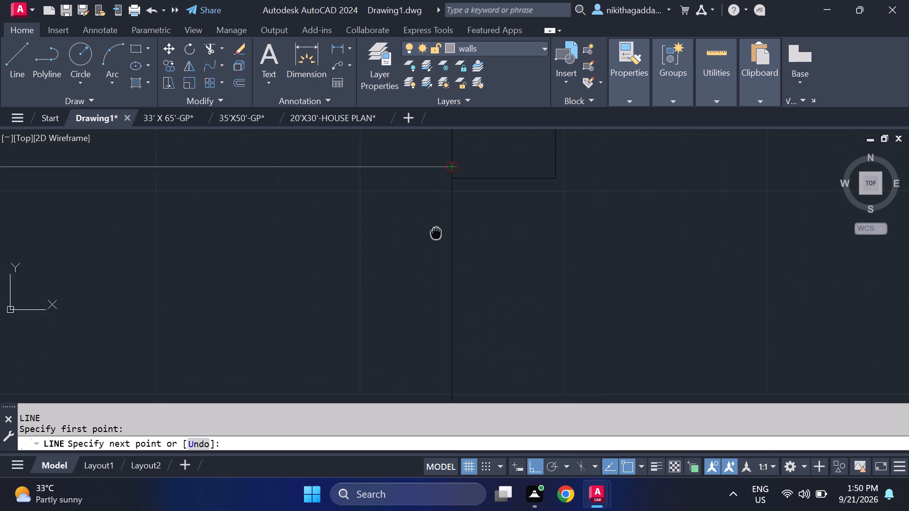
{"action": "middle_click_drag", "start_coordinate": [438, 222], "coordinate": [440, 213]}
{"action": "middle_click_drag", "start_coordinate": [469, 309], "coordinate": [518, 140]}
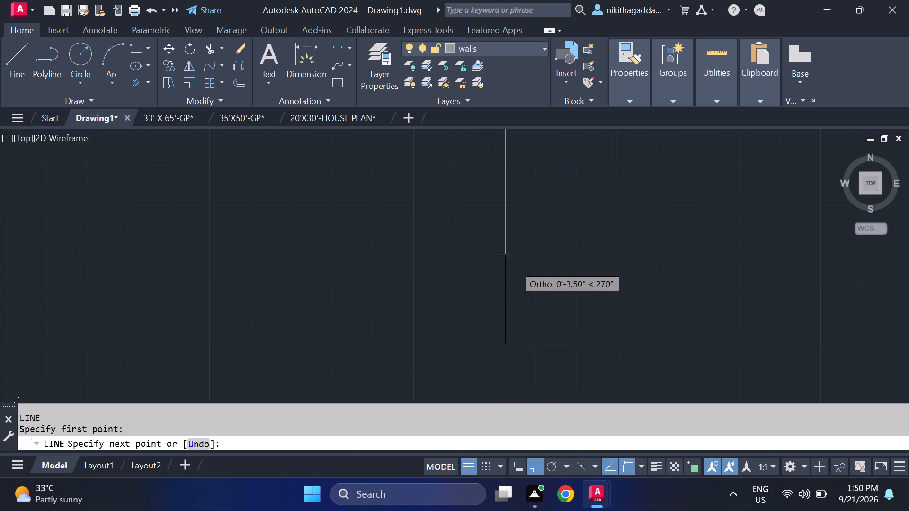
{"action": "left_click", "coordinate": [508, 347]}
{"action": "key", "text": "Escape"}
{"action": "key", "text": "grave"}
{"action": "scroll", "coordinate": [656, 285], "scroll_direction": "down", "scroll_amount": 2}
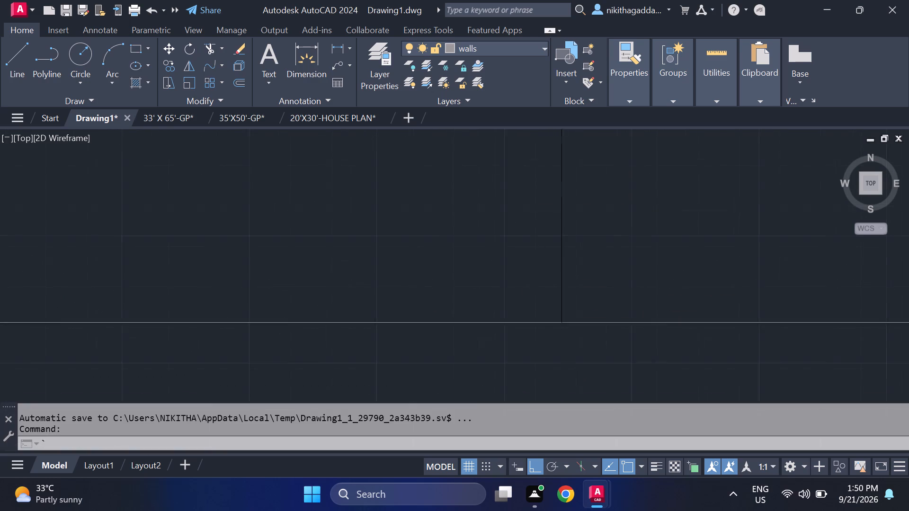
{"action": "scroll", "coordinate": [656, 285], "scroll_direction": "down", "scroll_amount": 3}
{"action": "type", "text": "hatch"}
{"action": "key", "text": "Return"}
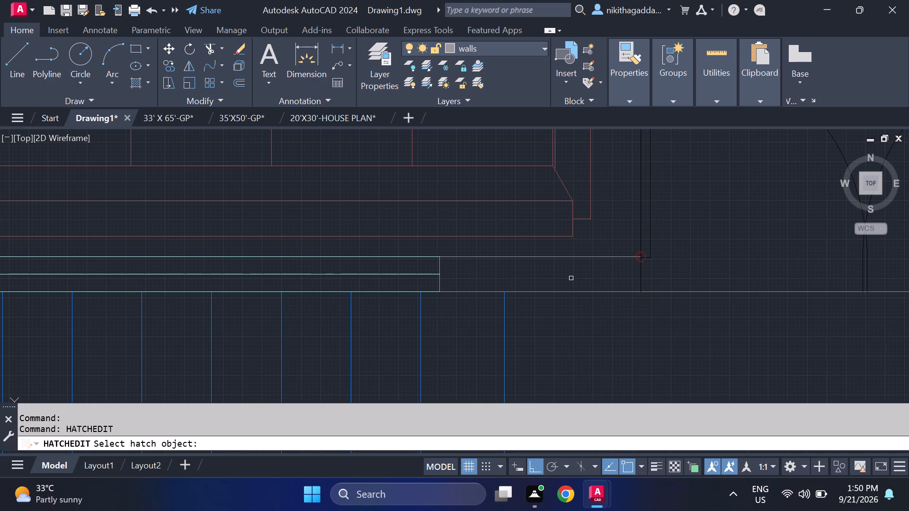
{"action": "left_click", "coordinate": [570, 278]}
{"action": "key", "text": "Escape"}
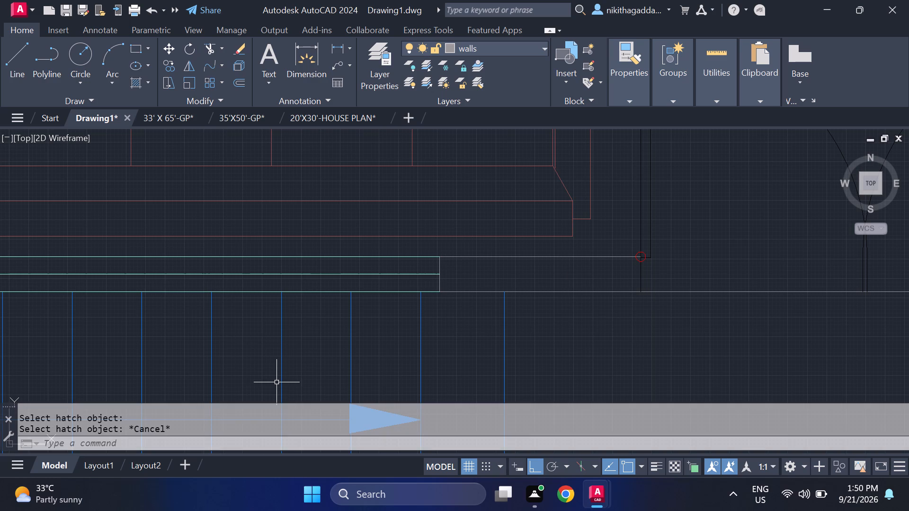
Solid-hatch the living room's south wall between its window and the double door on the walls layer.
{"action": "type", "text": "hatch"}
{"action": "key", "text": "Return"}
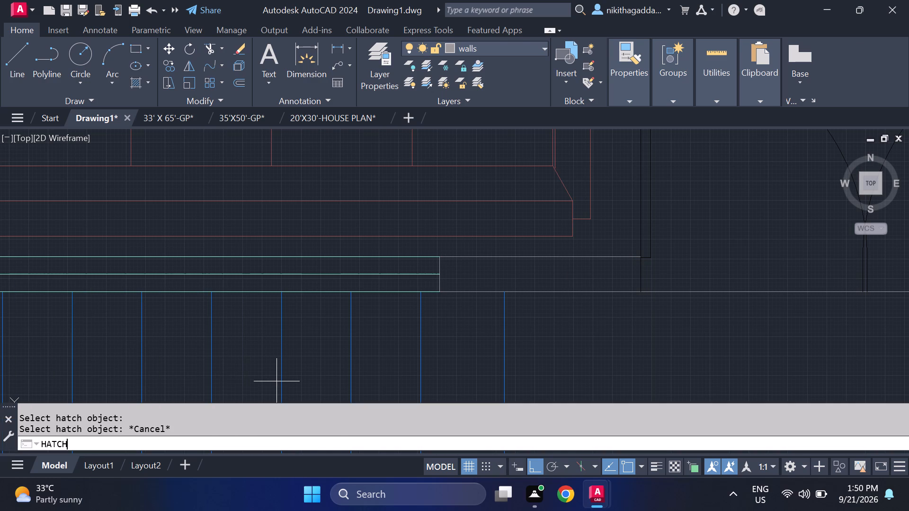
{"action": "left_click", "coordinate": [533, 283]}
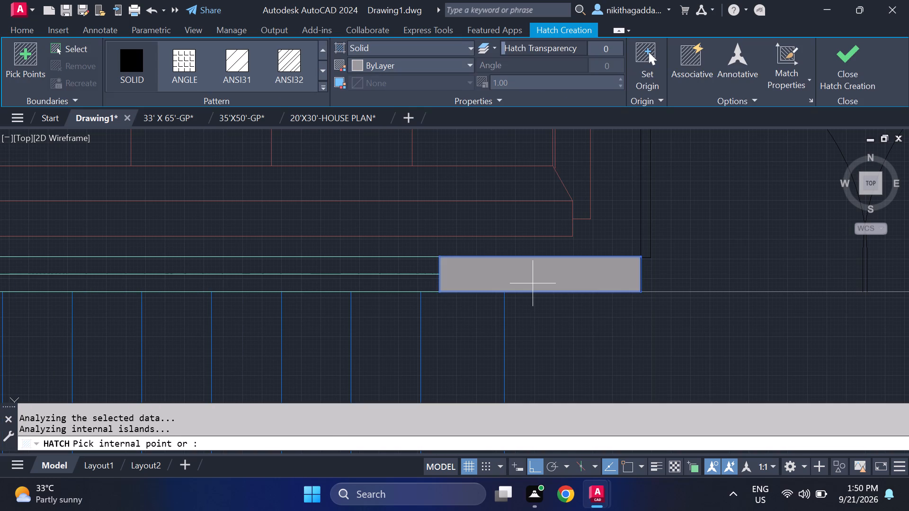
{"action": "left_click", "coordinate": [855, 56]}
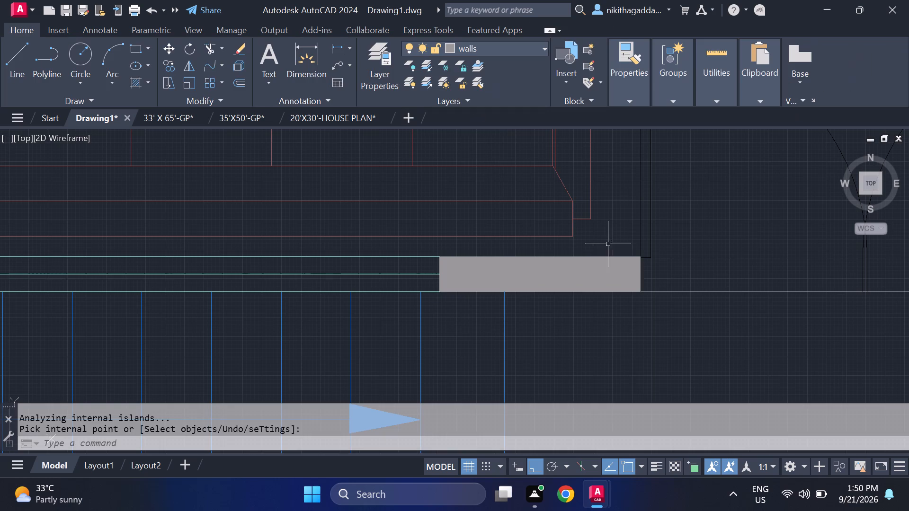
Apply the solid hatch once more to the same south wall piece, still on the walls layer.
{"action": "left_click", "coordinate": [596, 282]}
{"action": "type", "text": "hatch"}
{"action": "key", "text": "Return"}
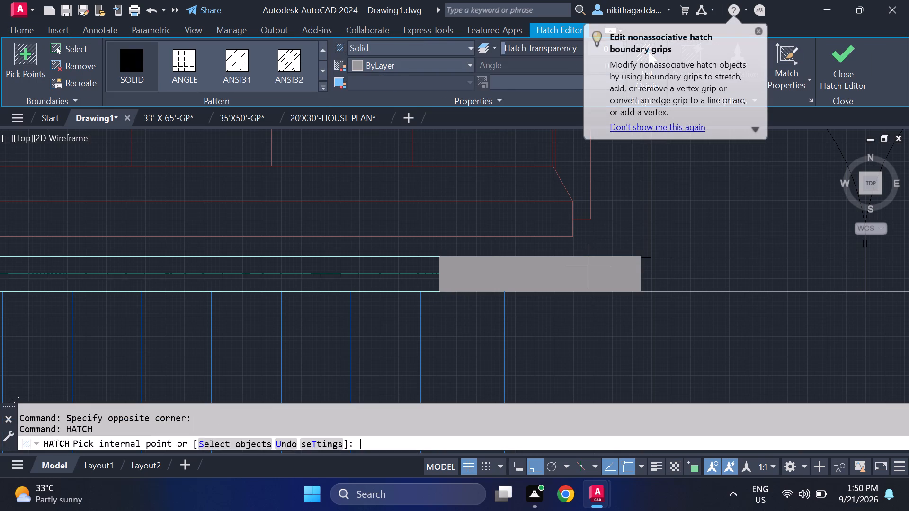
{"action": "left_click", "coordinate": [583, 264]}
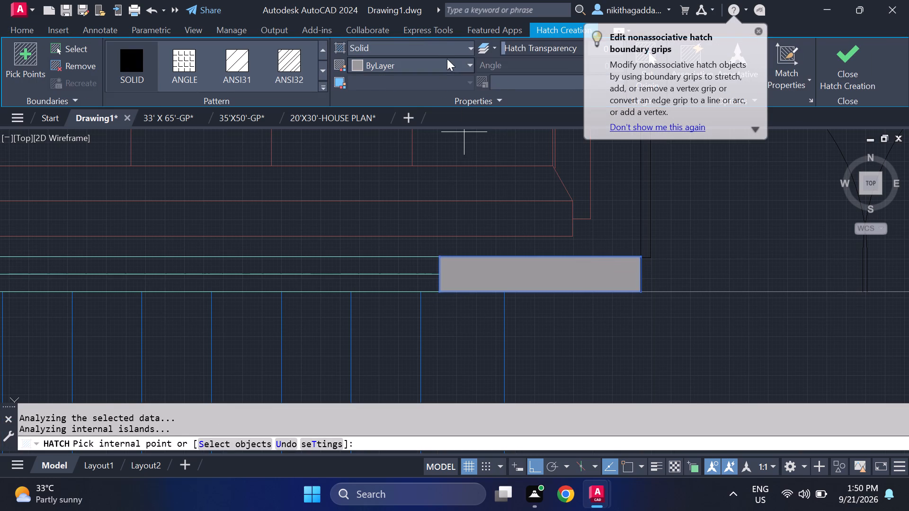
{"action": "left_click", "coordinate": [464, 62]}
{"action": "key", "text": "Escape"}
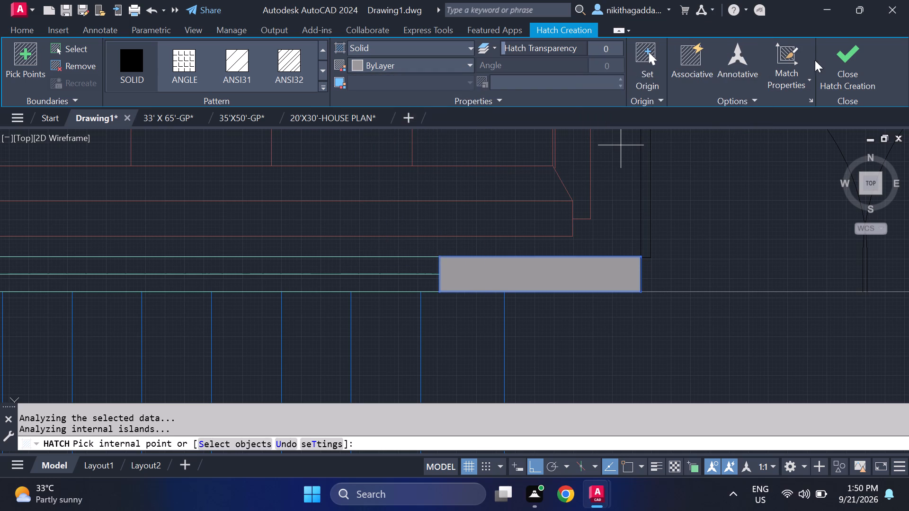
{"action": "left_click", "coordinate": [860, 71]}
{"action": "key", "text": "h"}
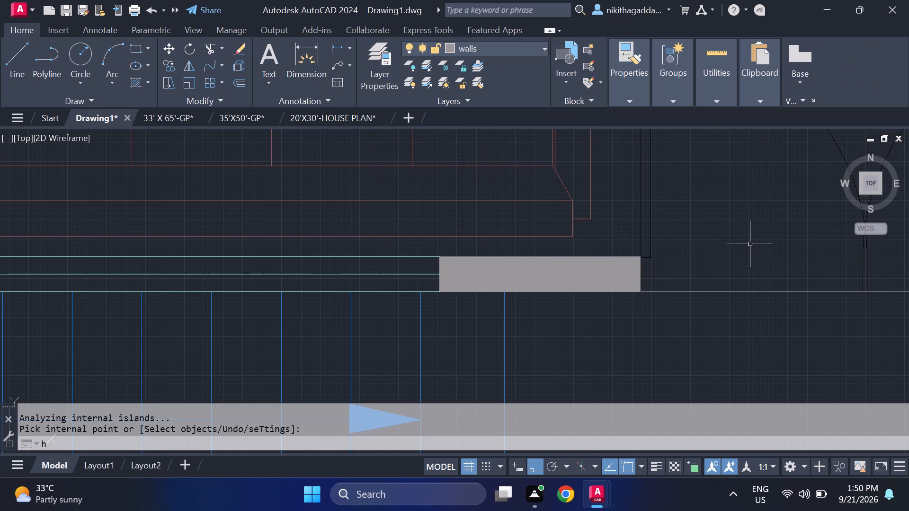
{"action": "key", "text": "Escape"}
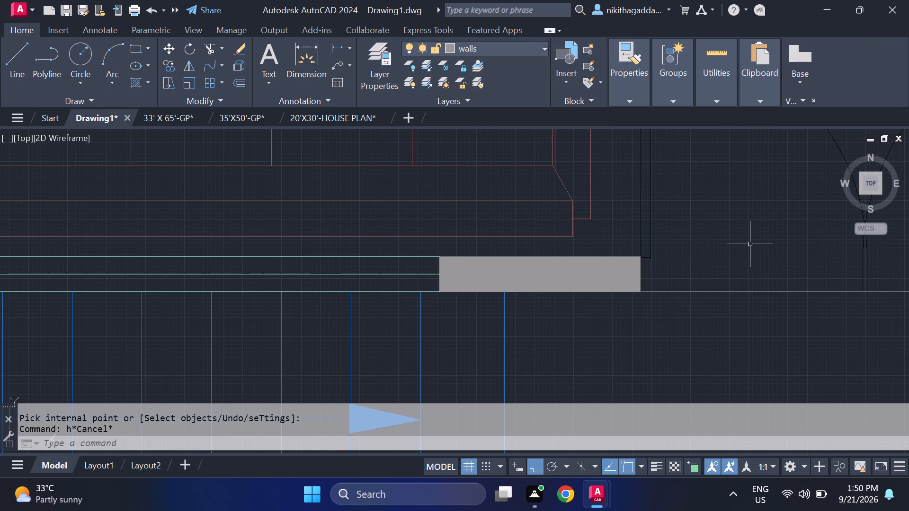
Make layer 0 current and solid-hatch the living room's south wall between its window and the double door.
{"action": "left_click", "coordinate": [543, 52]}
{"action": "left_click", "coordinate": [511, 68]}
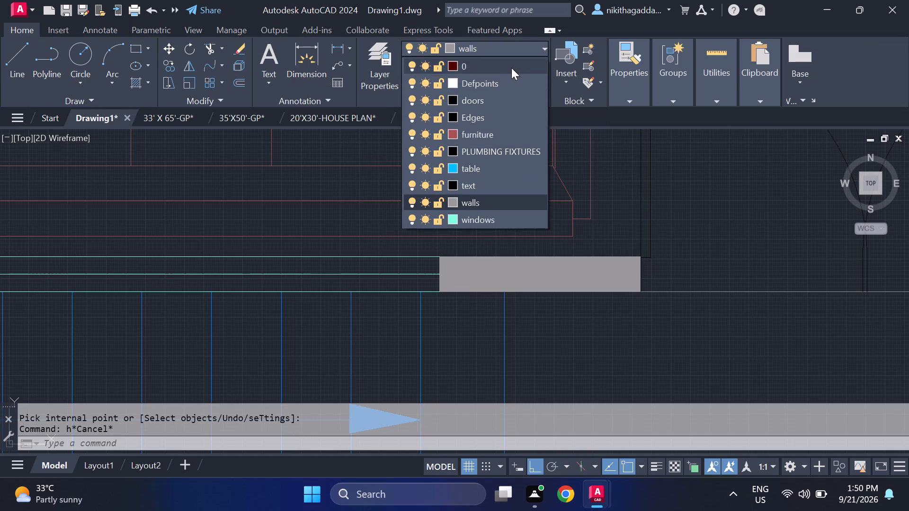
{"action": "key", "text": "Escape"}
{"action": "type", "text": "hatch"}
{"action": "key", "text": "Return"}
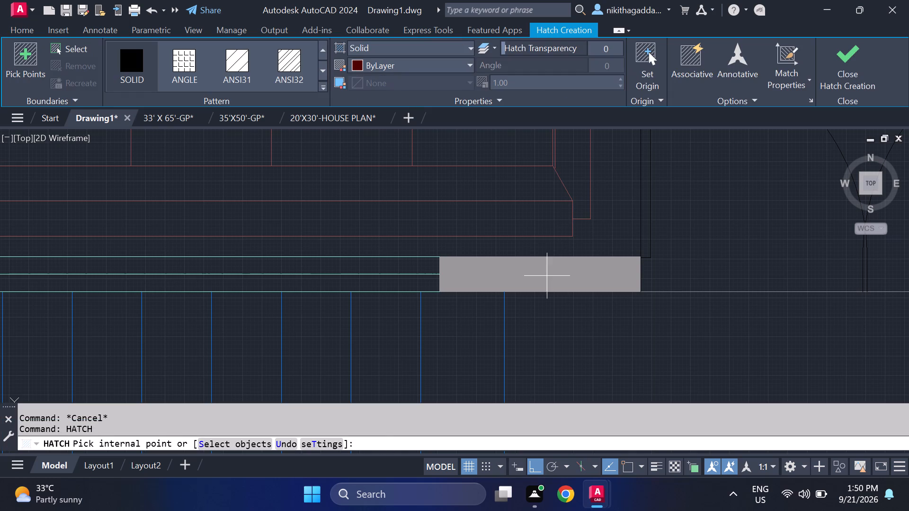
{"action": "left_click", "coordinate": [547, 278]}
{"action": "left_click", "coordinate": [835, 53]}
Solid-hatch the kitchen's west, south and east walls, plus the front room's west wall between its door and window.
{"action": "scroll", "coordinate": [731, 264], "scroll_direction": "down", "scroll_amount": 4}
{"action": "middle_click_drag", "start_coordinate": [728, 295], "coordinate": [336, 256]}
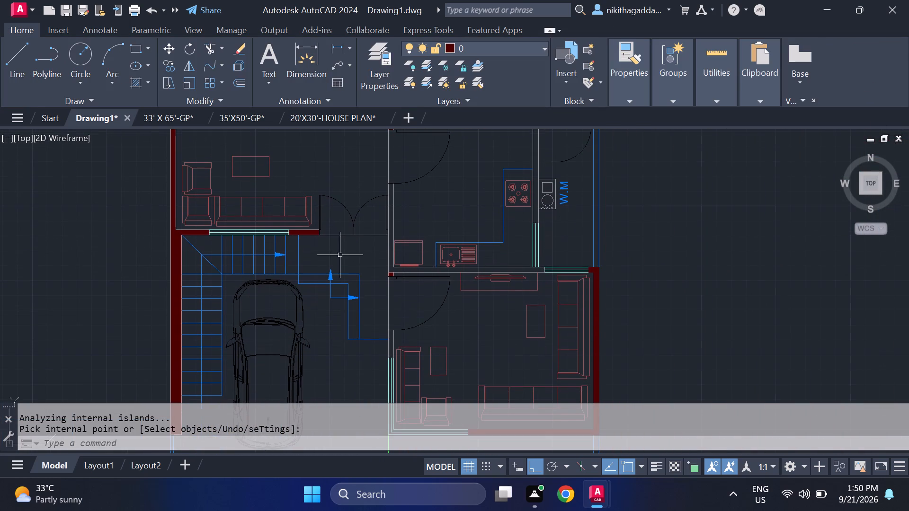
{"action": "type", "text": "hatch"}
{"action": "key", "text": "Return"}
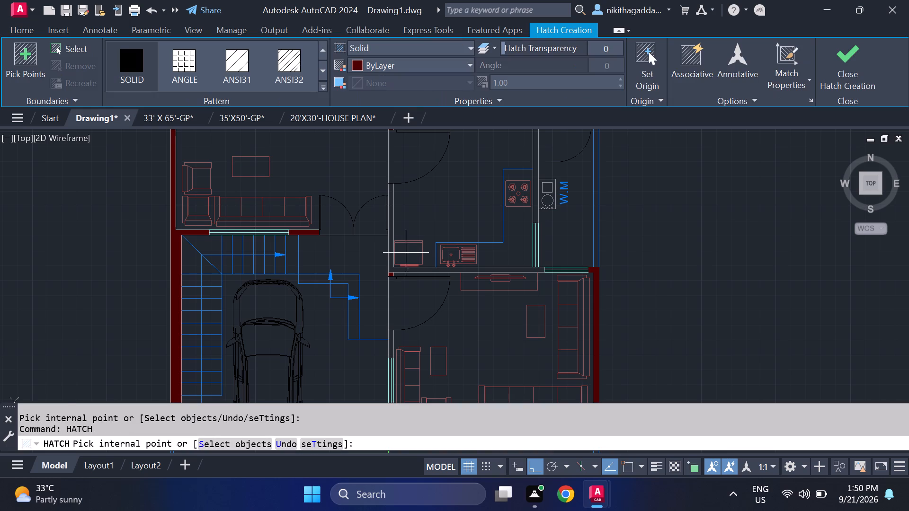
{"action": "left_click", "coordinate": [392, 236]}
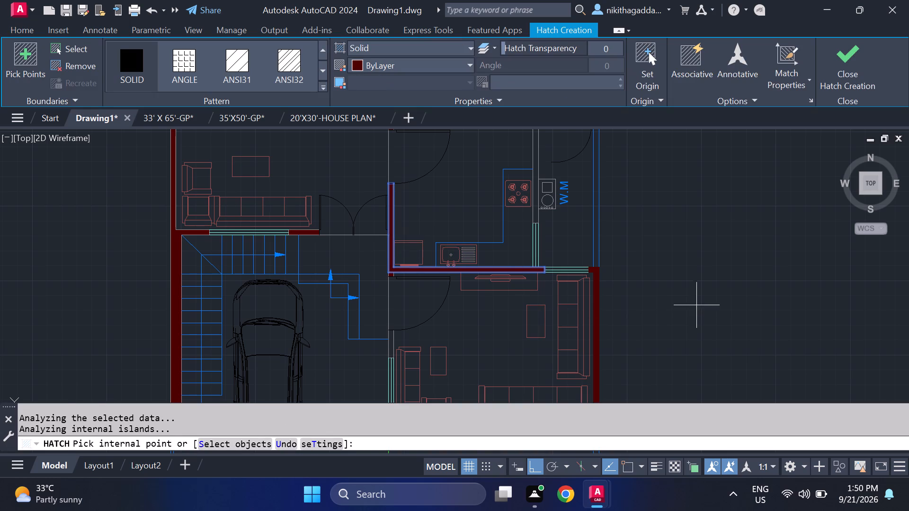
{"action": "middle_click_drag", "start_coordinate": [695, 286], "coordinate": [717, 376]}
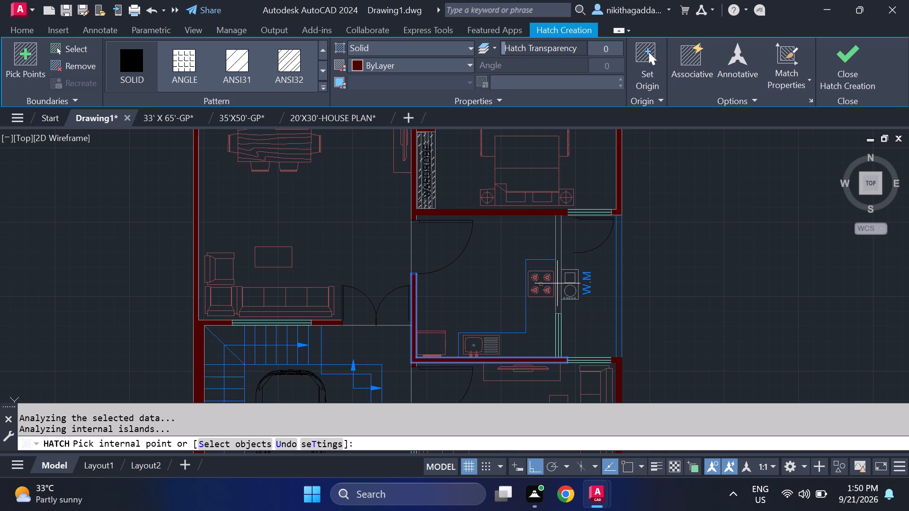
{"action": "left_click", "coordinate": [559, 270]}
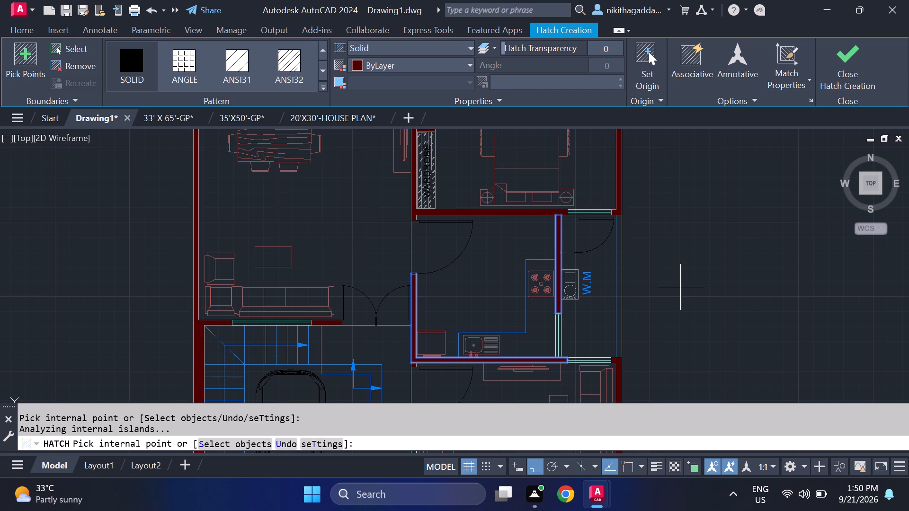
{"action": "middle_click_drag", "start_coordinate": [685, 290], "coordinate": [670, 123]}
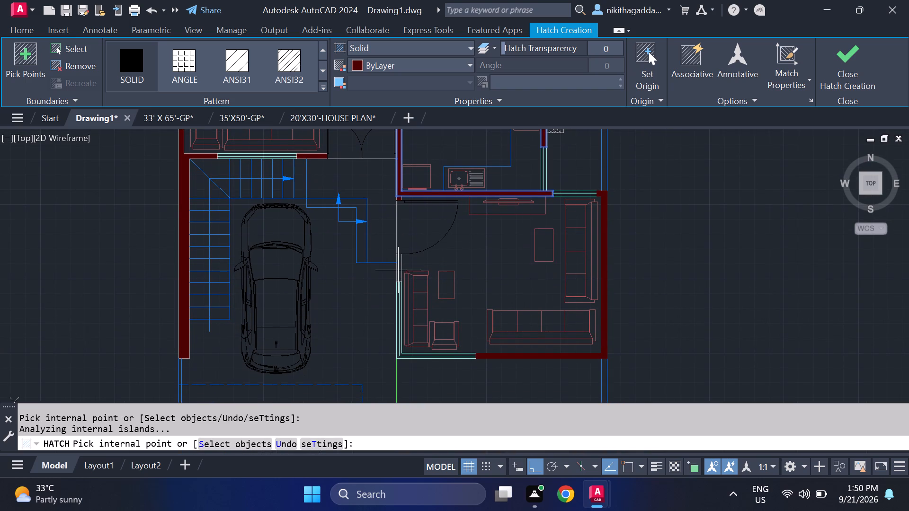
{"action": "left_click", "coordinate": [398, 270]}
{"action": "scroll", "coordinate": [666, 330], "scroll_direction": "down", "scroll_amount": 2}
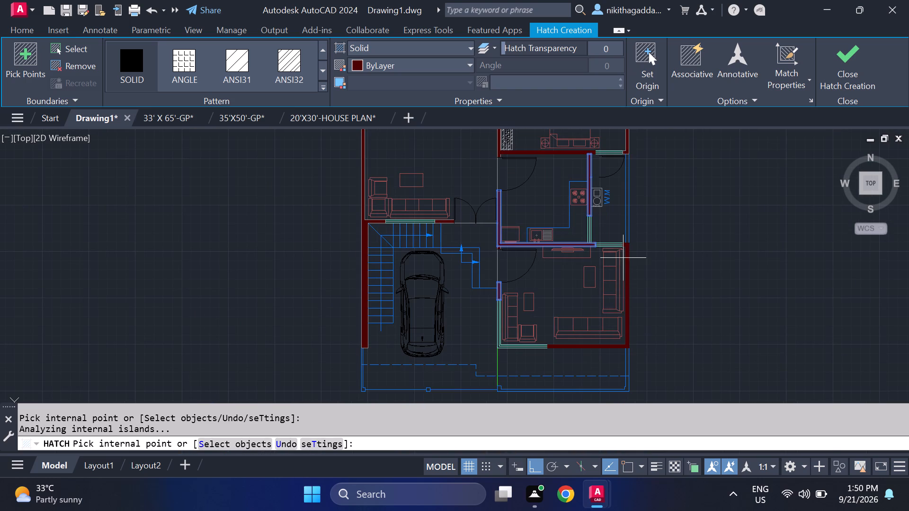
{"action": "middle_click_drag", "start_coordinate": [623, 258], "coordinate": [517, 322]}
{"action": "left_click", "coordinate": [845, 79]}
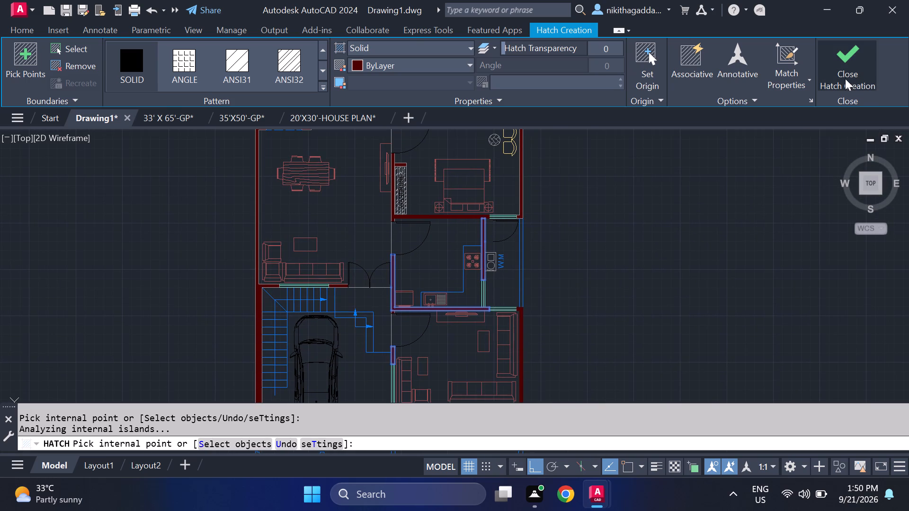
Move the utility door beside the washing machine west so its jamb ends sit in the kitchen's east wall.
{"action": "scroll", "coordinate": [430, 332], "scroll_direction": "up", "scroll_amount": 2}
{"action": "scroll", "coordinate": [332, 293], "scroll_direction": "up", "scroll_amount": 3}
{"action": "scroll", "coordinate": [351, 302], "scroll_direction": "down", "scroll_amount": 4}
{"action": "middle_click_drag", "start_coordinate": [305, 274], "coordinate": [299, 303]}
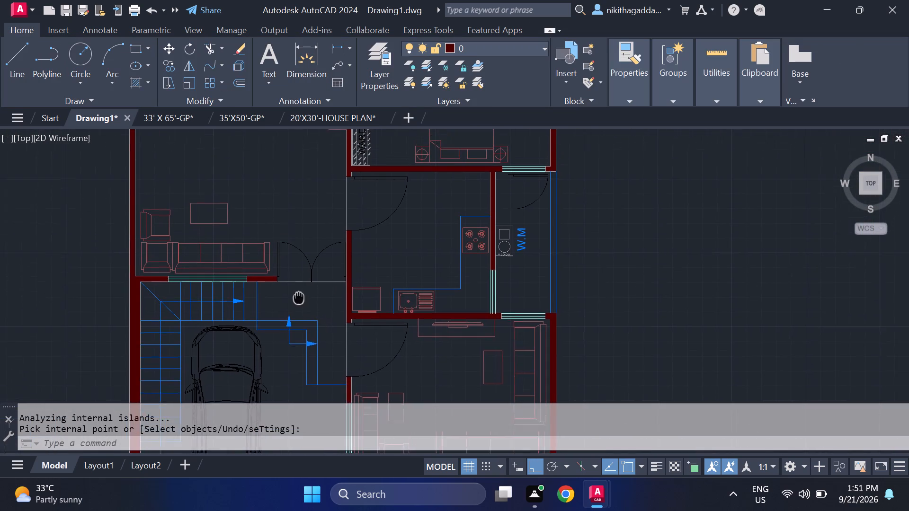
{"action": "middle_click_drag", "start_coordinate": [299, 303], "coordinate": [291, 370]}
{"action": "scroll", "coordinate": [516, 263], "scroll_direction": "up", "scroll_amount": 3}
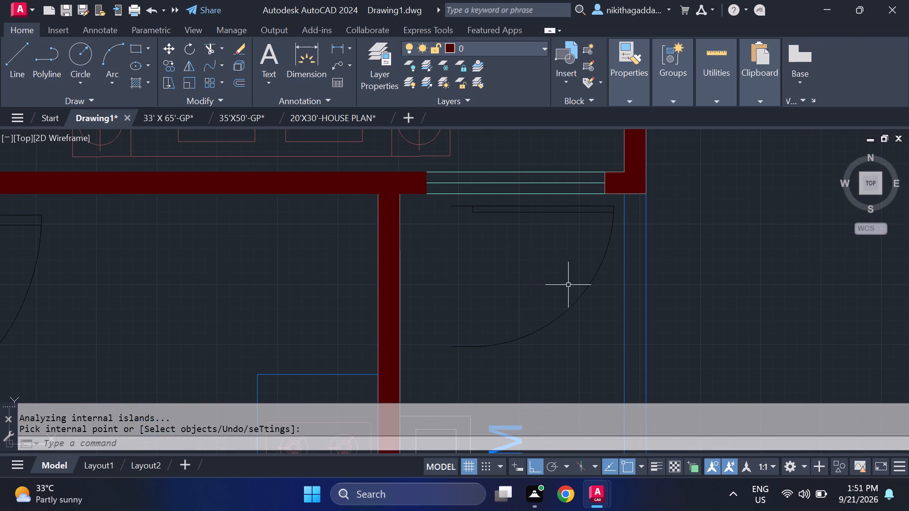
{"action": "left_click", "coordinate": [561, 300]}
{"action": "left_click", "coordinate": [443, 333]}
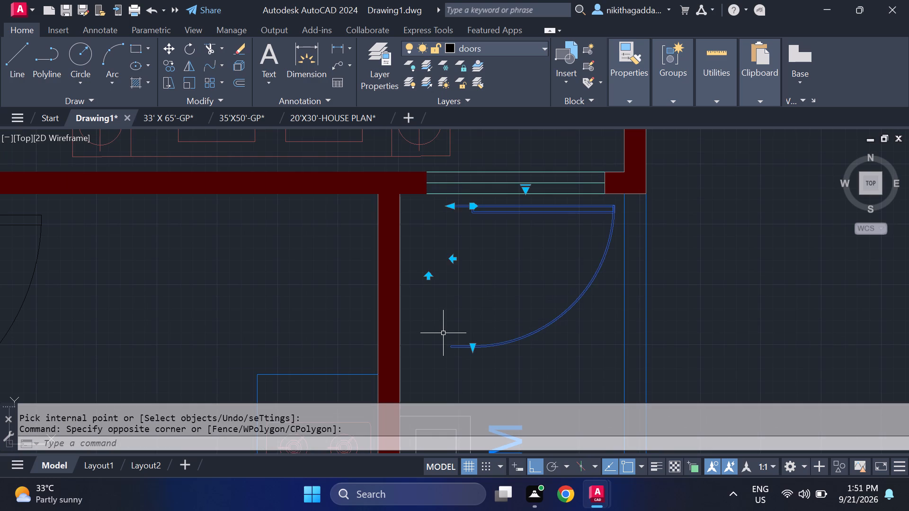
{"action": "key", "text": "m"}
{"action": "key", "text": "Return"}
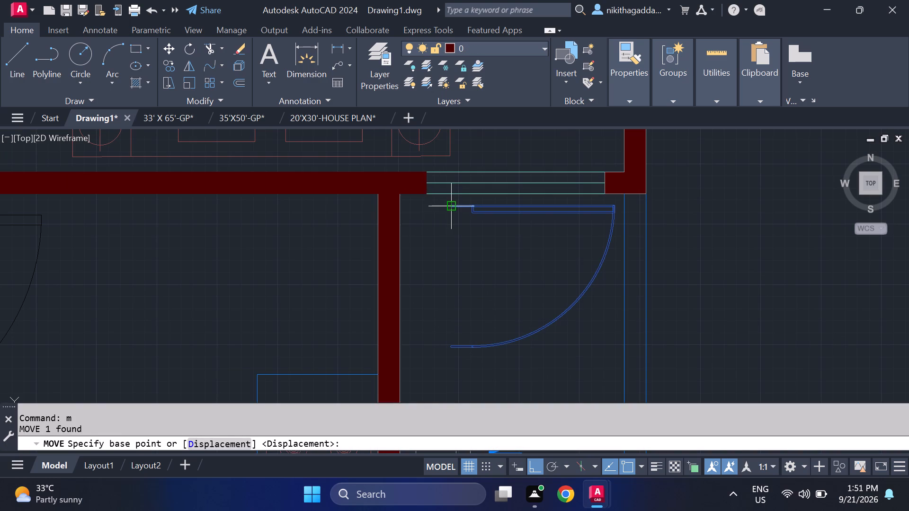
{"action": "left_click", "coordinate": [448, 210]}
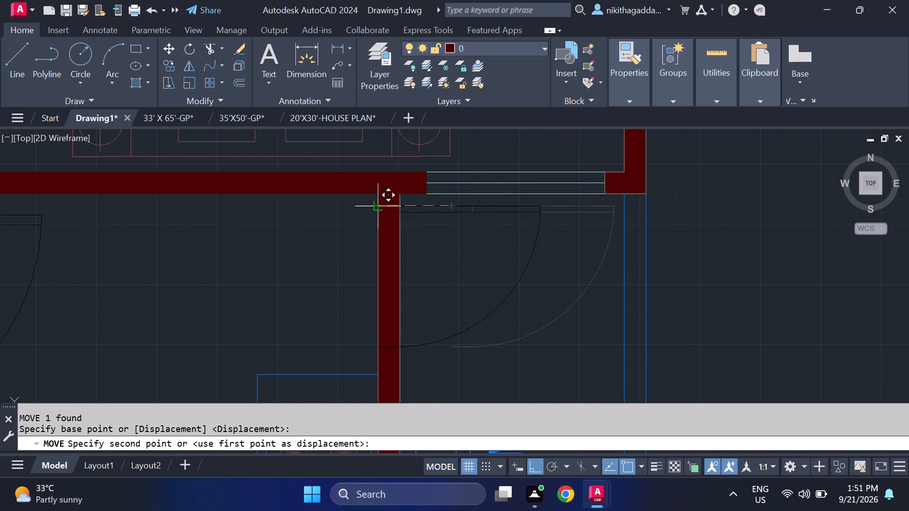
{"action": "left_click", "coordinate": [378, 208]}
Trim the hatch and the east wall line out of the utility door's opening in the kitchen's east wall.
{"action": "type", "text": "tr"}
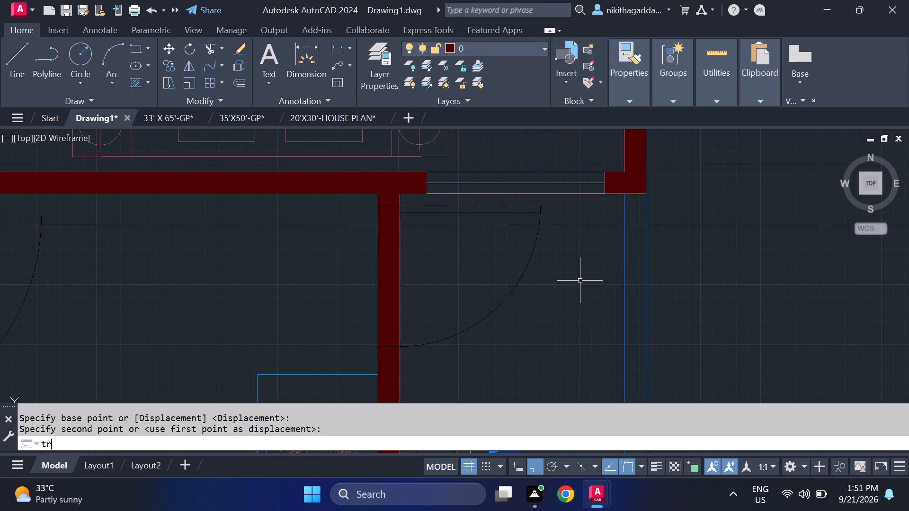
{"action": "key", "text": "Return"}
{"action": "left_click", "coordinate": [392, 279]}
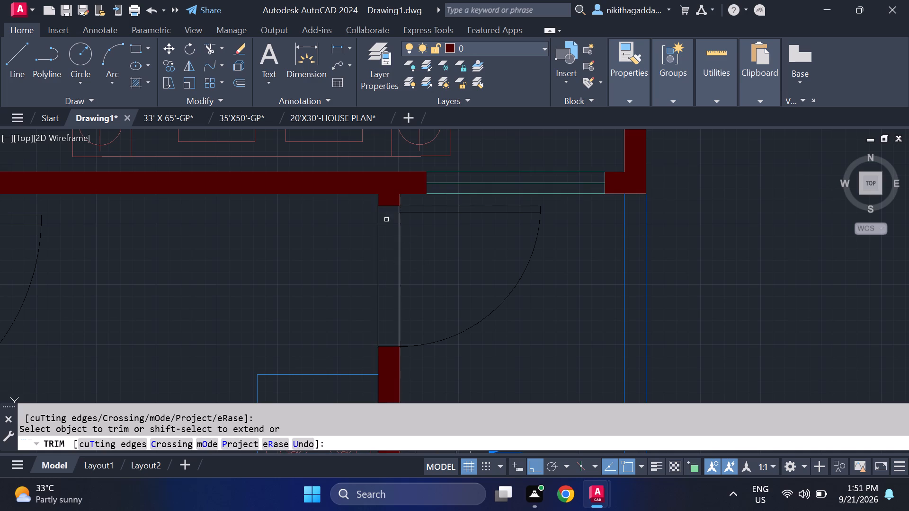
{"action": "scroll", "coordinate": [404, 203], "scroll_direction": "up", "scroll_amount": 3}
{"action": "middle_click_drag", "start_coordinate": [321, 313], "coordinate": [363, 177]}
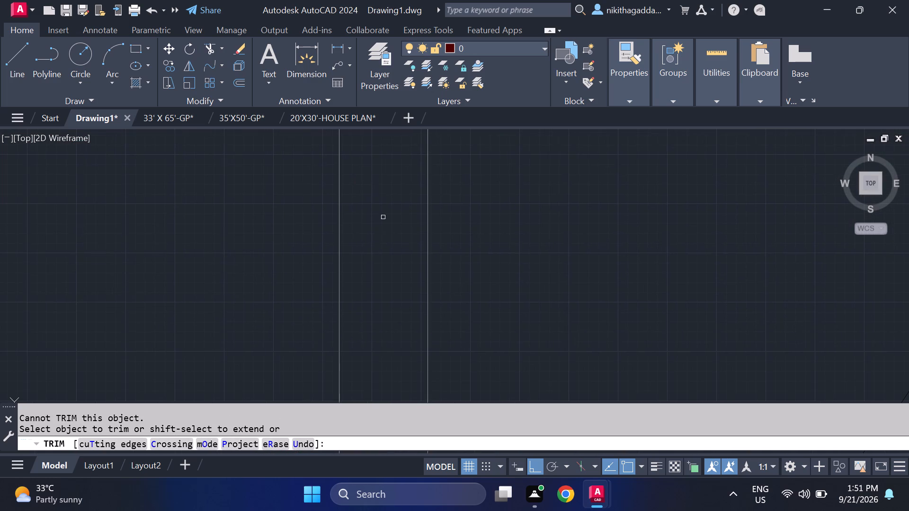
{"action": "left_click_drag", "start_coordinate": [445, 253], "coordinate": [398, 300]}
{"action": "scroll", "coordinate": [434, 287], "scroll_direction": "down", "scroll_amount": 4}
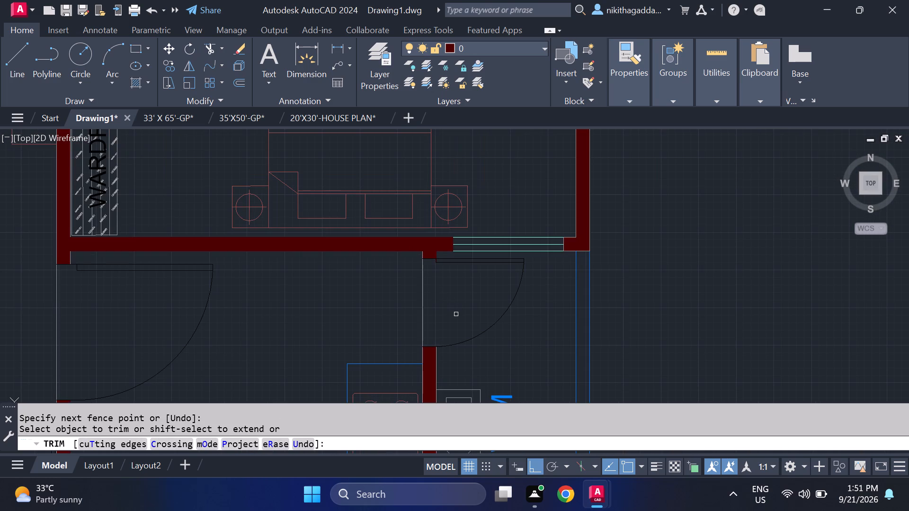
Trim the leftover hatch sliver at the utility door's north jamb, beneath the bedroom's south wall.
{"action": "scroll", "coordinate": [428, 245], "scroll_direction": "up", "scroll_amount": 4}
{"action": "scroll", "coordinate": [446, 288], "scroll_direction": "up", "scroll_amount": 2}
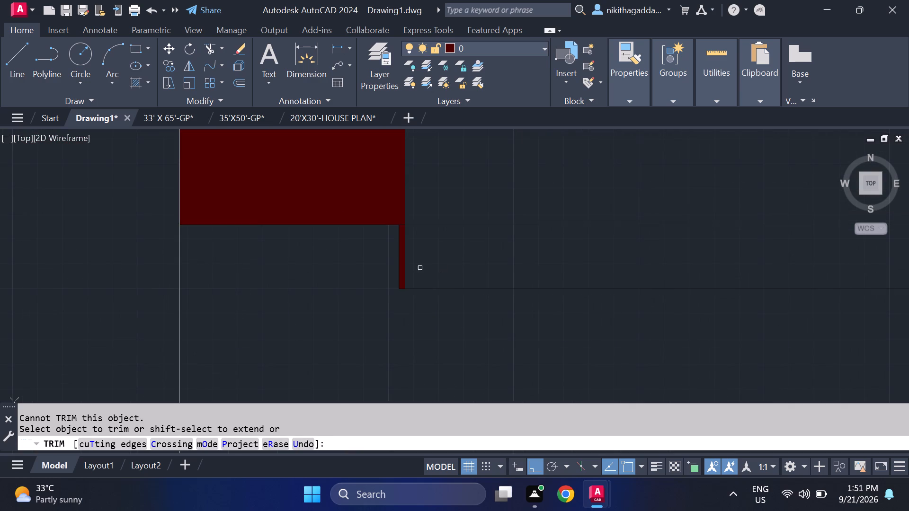
{"action": "middle_click_drag", "start_coordinate": [427, 253], "coordinate": [441, 305]}
{"action": "scroll", "coordinate": [441, 305], "scroll_direction": "up", "scroll_amount": 1}
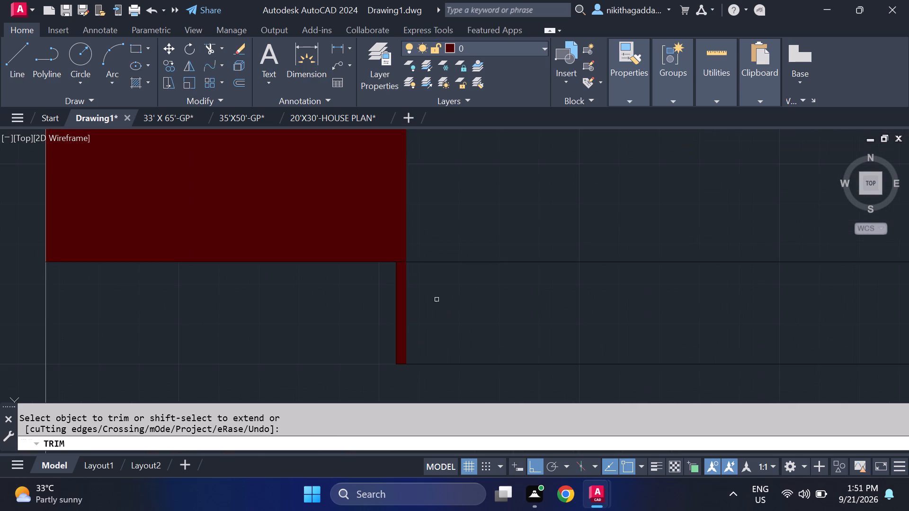
{"action": "left_click", "coordinate": [401, 297]}
{"action": "scroll", "coordinate": [454, 294], "scroll_direction": "down", "scroll_amount": 4}
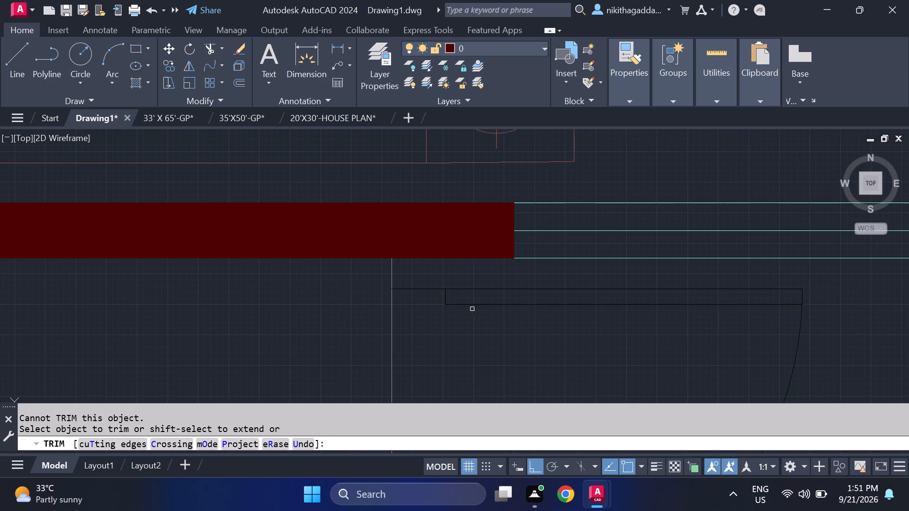
{"action": "key", "text": "Escape"}
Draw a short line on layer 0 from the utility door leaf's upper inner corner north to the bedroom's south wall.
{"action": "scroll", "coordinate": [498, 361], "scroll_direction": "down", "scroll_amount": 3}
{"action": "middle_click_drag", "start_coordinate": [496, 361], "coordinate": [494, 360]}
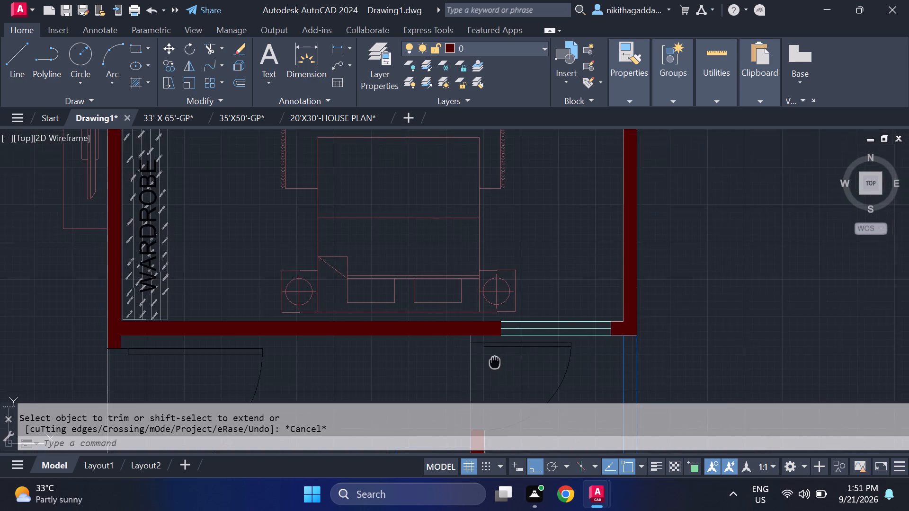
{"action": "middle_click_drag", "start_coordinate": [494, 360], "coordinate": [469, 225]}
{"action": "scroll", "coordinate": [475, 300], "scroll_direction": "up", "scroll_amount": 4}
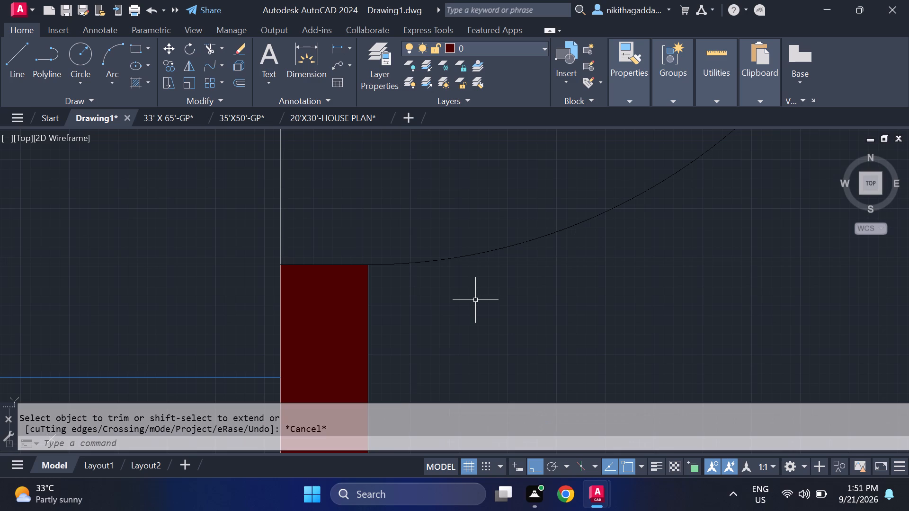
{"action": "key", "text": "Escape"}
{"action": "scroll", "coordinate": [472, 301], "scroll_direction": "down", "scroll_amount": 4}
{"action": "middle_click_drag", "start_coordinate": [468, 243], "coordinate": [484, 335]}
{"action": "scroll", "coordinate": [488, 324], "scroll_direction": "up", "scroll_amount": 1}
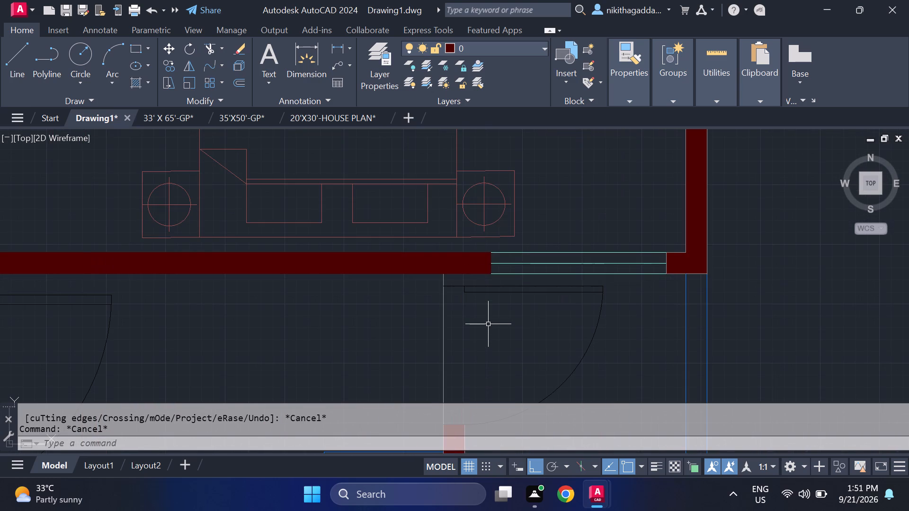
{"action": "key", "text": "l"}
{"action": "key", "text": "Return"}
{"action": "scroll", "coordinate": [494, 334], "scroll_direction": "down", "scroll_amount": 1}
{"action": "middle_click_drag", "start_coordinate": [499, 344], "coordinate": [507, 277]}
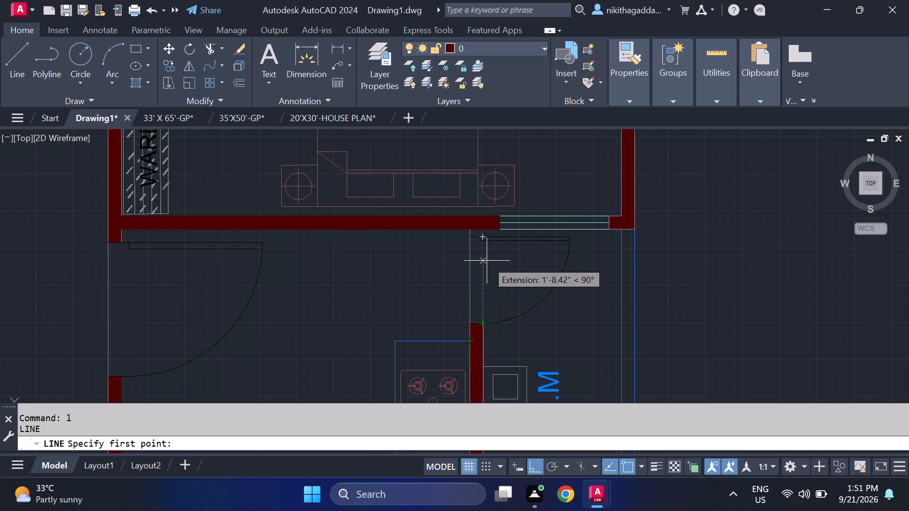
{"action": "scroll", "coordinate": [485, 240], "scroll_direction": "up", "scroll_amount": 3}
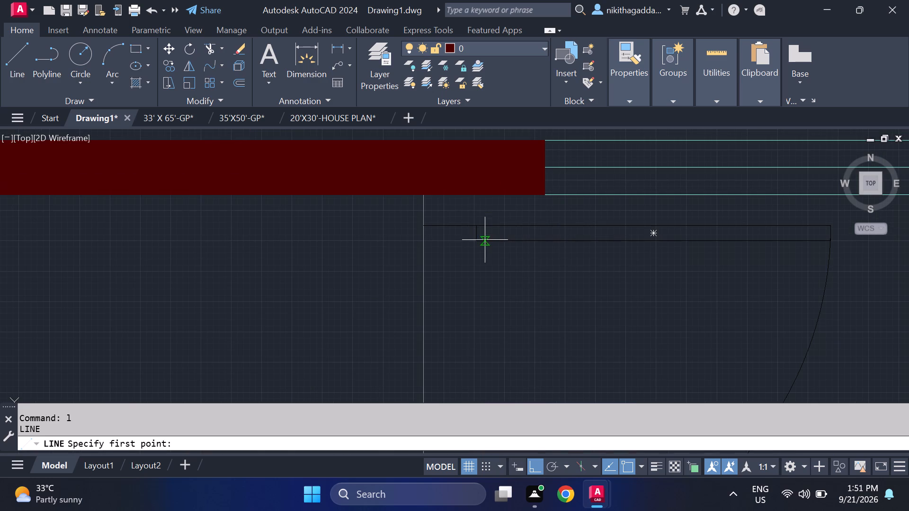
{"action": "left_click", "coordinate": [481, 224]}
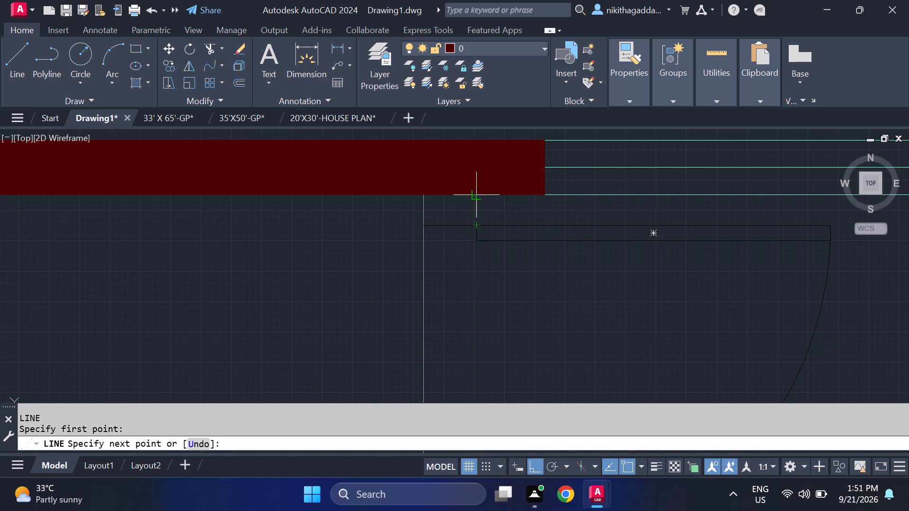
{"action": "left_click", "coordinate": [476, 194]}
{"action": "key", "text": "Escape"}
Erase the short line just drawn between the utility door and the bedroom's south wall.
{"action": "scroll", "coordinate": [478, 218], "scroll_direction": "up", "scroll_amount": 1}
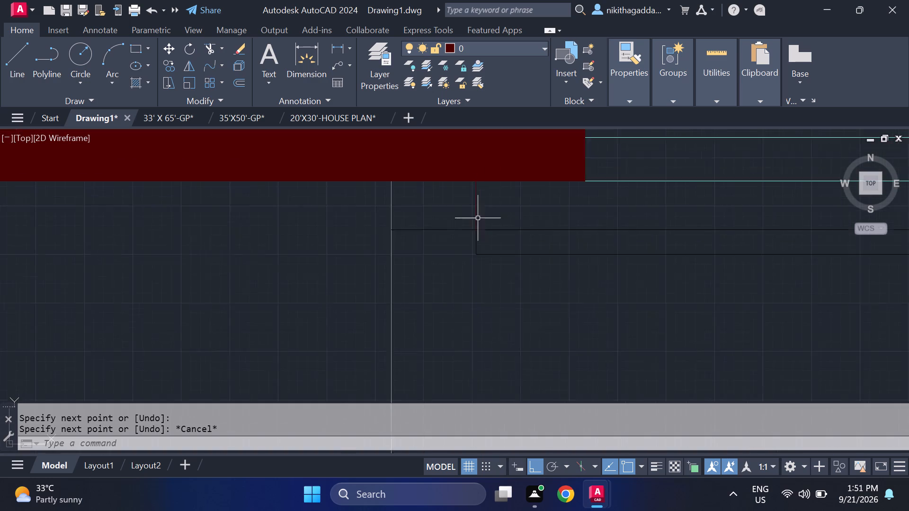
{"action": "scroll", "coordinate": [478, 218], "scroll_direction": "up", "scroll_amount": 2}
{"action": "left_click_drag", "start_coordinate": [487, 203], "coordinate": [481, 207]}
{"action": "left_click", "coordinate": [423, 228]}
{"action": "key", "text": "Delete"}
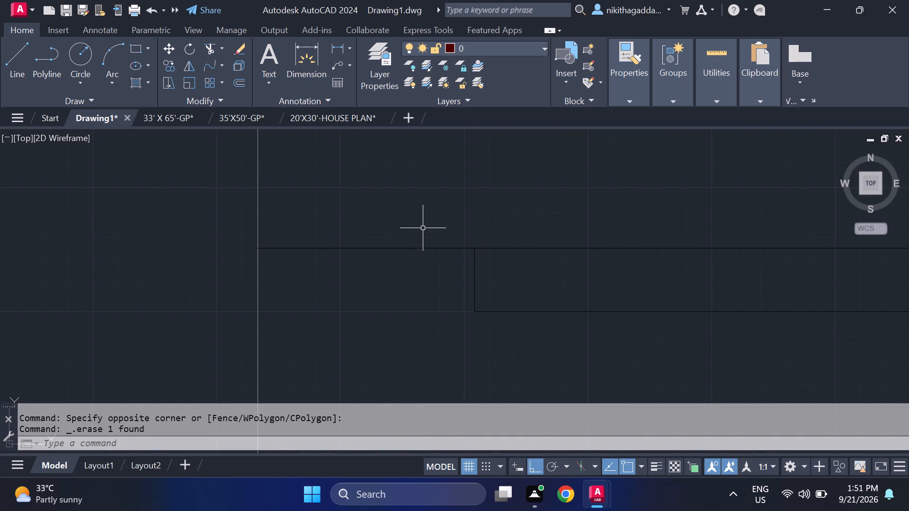
Make the walls layer current.
{"action": "left_click", "coordinate": [500, 44]}
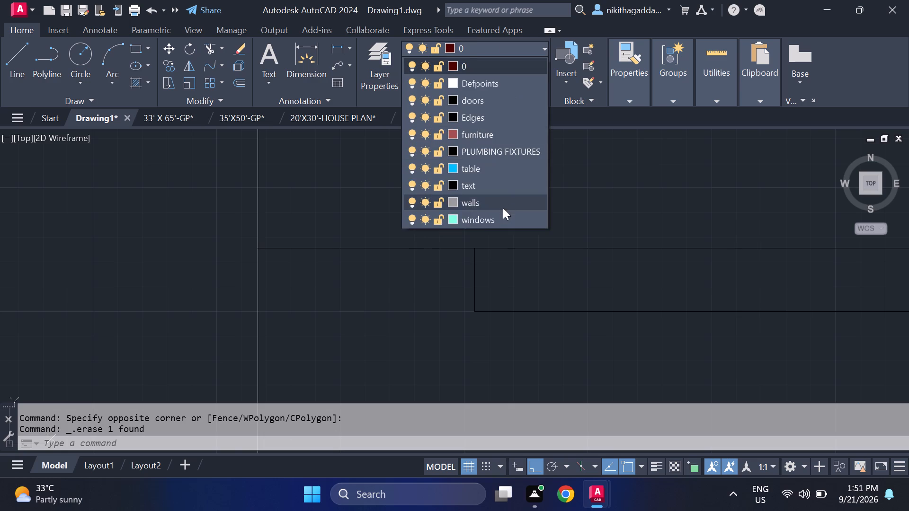
{"action": "left_click", "coordinate": [503, 208]}
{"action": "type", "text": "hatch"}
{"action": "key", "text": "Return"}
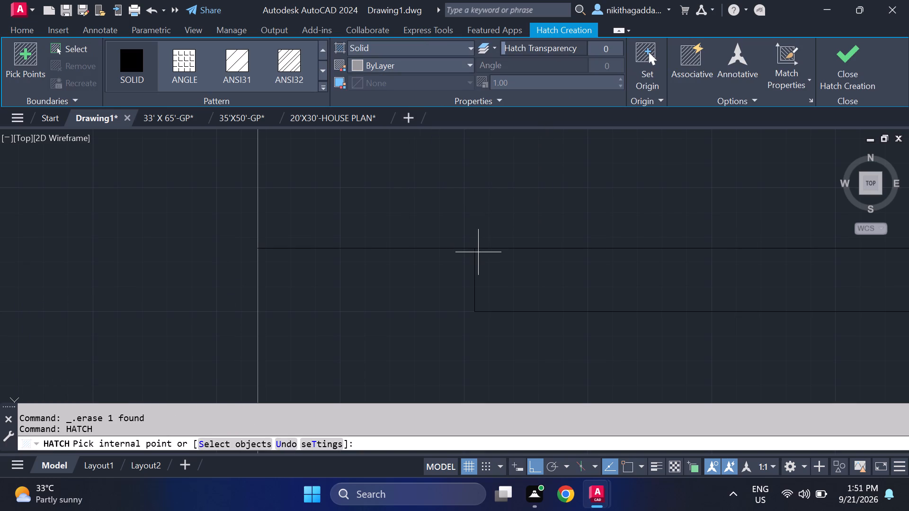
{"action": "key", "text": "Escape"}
Draw a short wall line from the utility door leaf's upper inner corner perpendicular to the bedroom's south wall.
{"action": "key", "text": "l"}
{"action": "key", "text": "Return"}
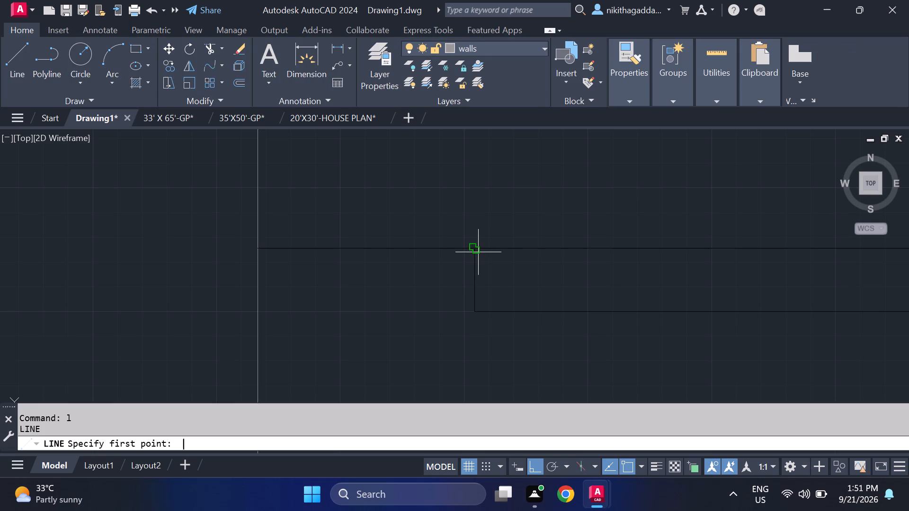
{"action": "left_click", "coordinate": [478, 252]}
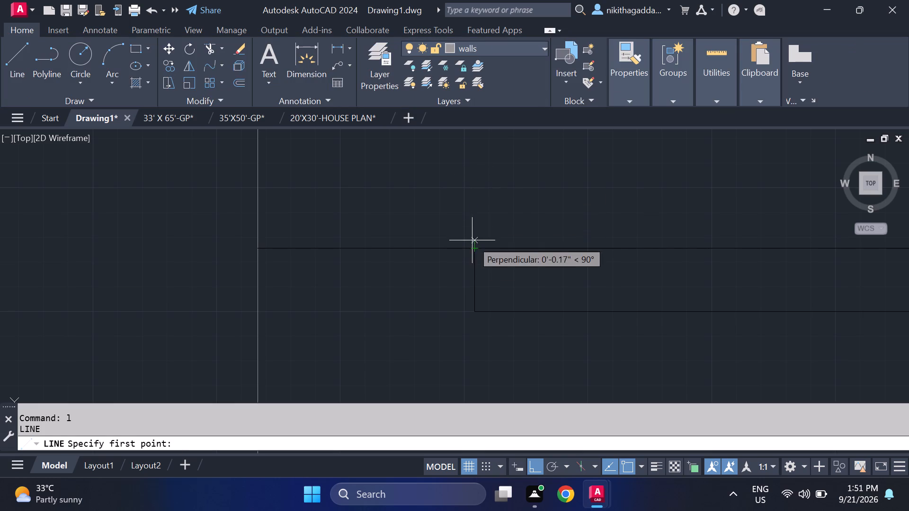
{"action": "left_click", "coordinate": [476, 251]}
{"action": "middle_click_drag", "start_coordinate": [484, 156], "coordinate": [507, 322]}
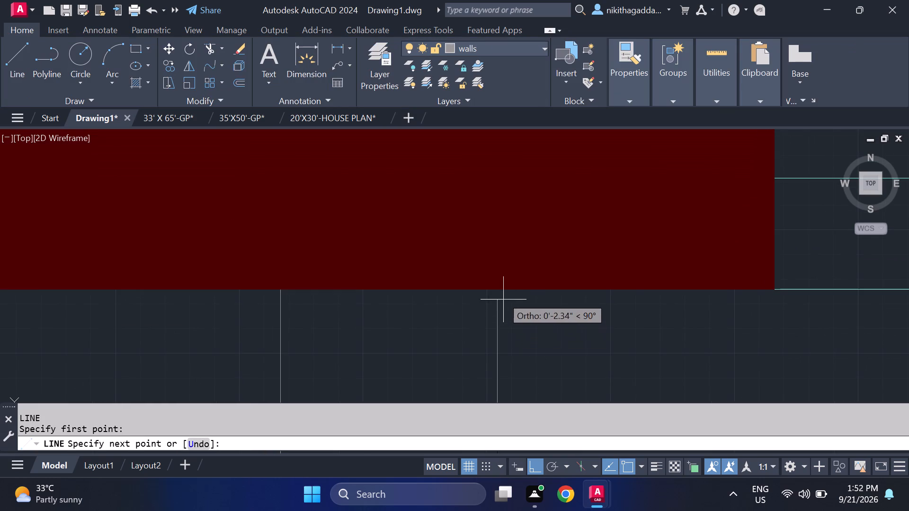
{"action": "left_click", "coordinate": [498, 289]}
{"action": "key", "text": "Escape"}
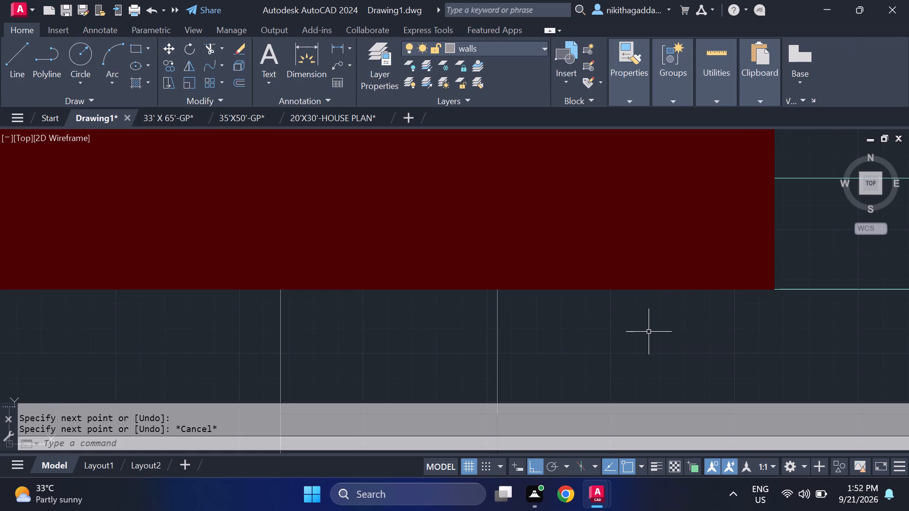
Make layer 0 current and solid-hatch the wall stub between the bedroom's south wall and the utility door.
{"action": "scroll", "coordinate": [649, 332], "scroll_direction": "down", "scroll_amount": 4}
{"action": "middle_click_drag", "start_coordinate": [646, 339], "coordinate": [612, 241]}
{"action": "type", "text": "hat"}
{"action": "key", "text": "Escape"}
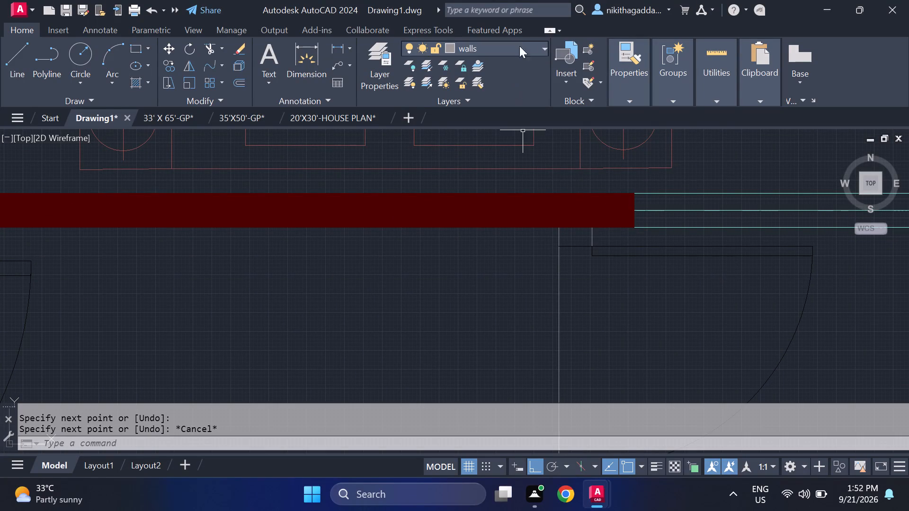
{"action": "left_click", "coordinate": [519, 41]}
{"action": "left_click", "coordinate": [522, 59]}
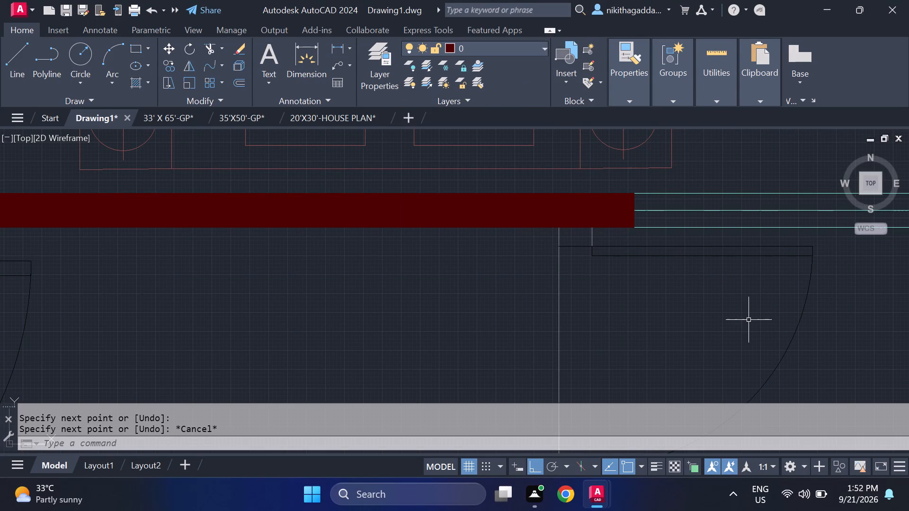
{"action": "type", "text": "hatch"}
{"action": "key", "text": "Return"}
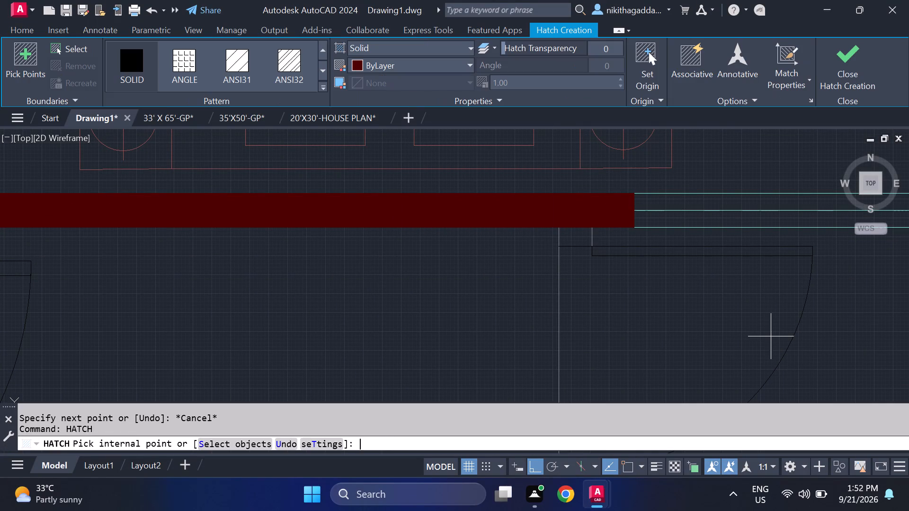
{"action": "left_click", "coordinate": [579, 238]}
{"action": "left_click", "coordinate": [843, 70]}
Examine the wall hatching and door jambs around the kitchen and the front room's door.
{"action": "scroll", "coordinate": [661, 238], "scroll_direction": "down", "scroll_amount": 3}
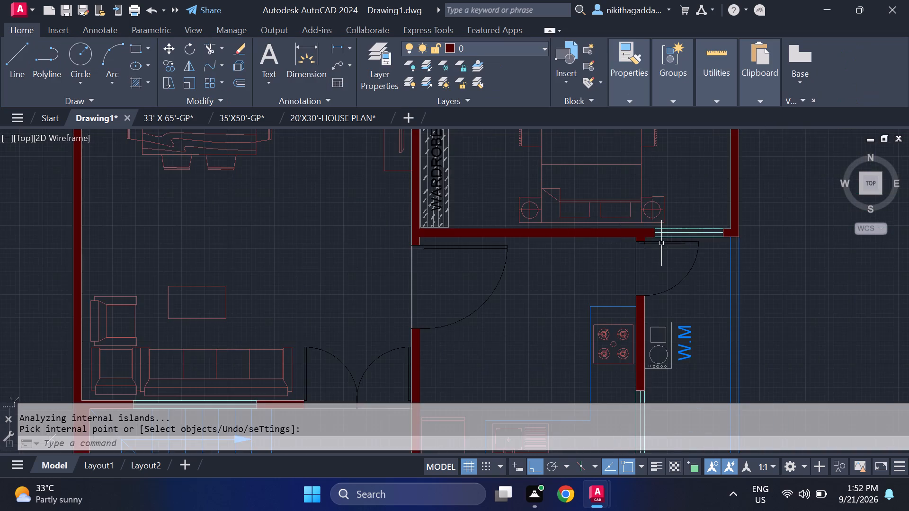
{"action": "scroll", "coordinate": [671, 266], "scroll_direction": "down", "scroll_amount": 1}
{"action": "scroll", "coordinate": [565, 259], "scroll_direction": "up", "scroll_amount": 3}
{"action": "scroll", "coordinate": [565, 263], "scroll_direction": "down", "scroll_amount": 3}
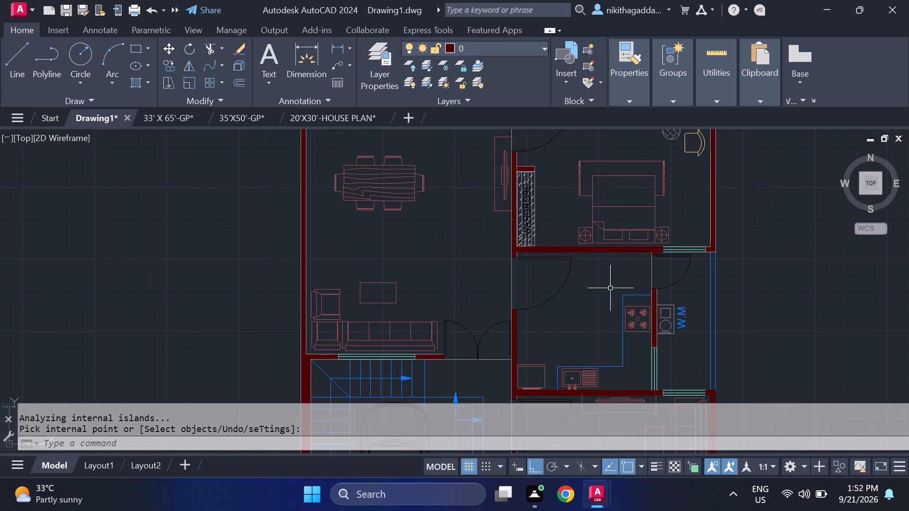
{"action": "middle_click_drag", "start_coordinate": [625, 303], "coordinate": [559, 214]}
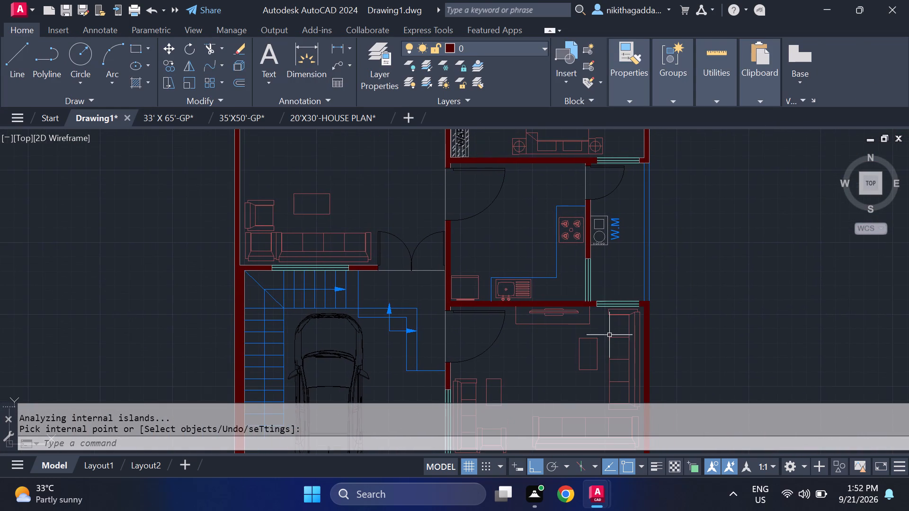
{"action": "scroll", "coordinate": [449, 310], "scroll_direction": "up", "scroll_amount": 5}
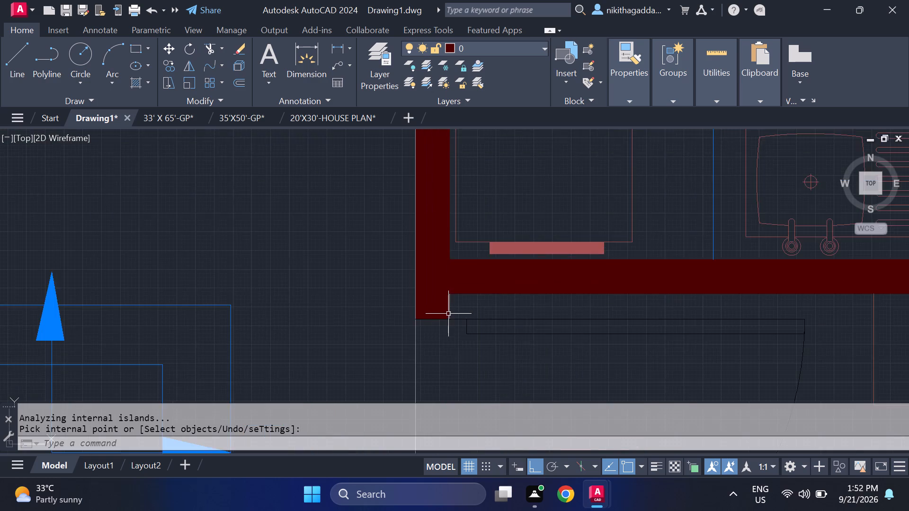
{"action": "scroll", "coordinate": [448, 317], "scroll_direction": "down", "scroll_amount": 5}
{"action": "scroll", "coordinate": [454, 327], "scroll_direction": "up", "scroll_amount": 5}
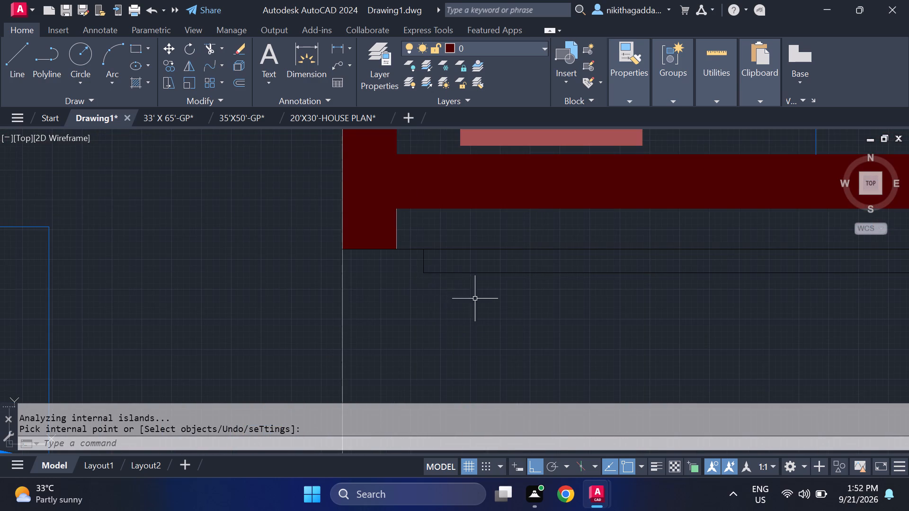
{"action": "scroll", "coordinate": [480, 304], "scroll_direction": "down", "scroll_amount": 4}
{"action": "scroll", "coordinate": [655, 335], "scroll_direction": "down", "scroll_amount": 2}
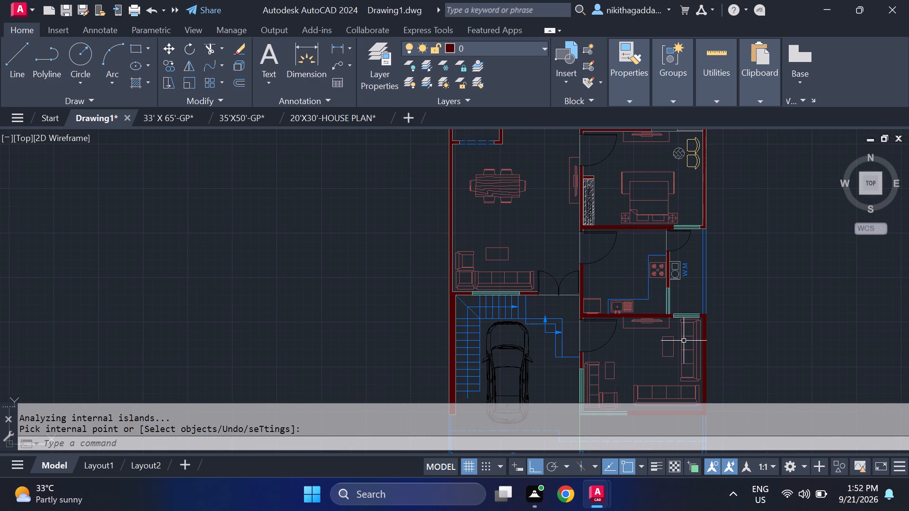
Review the wall hatching and door openings across the rest of the plan, including the northern bedrooms and bathrooms.
{"action": "middle_click_drag", "start_coordinate": [684, 341], "coordinate": [657, 350]}
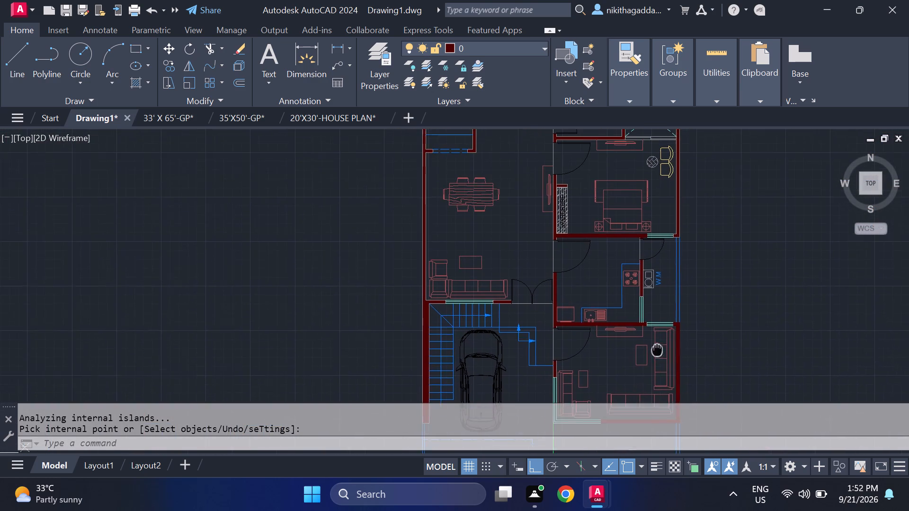
{"action": "middle_click_drag", "start_coordinate": [657, 350], "coordinate": [530, 369]}
{"action": "scroll", "coordinate": [483, 325], "scroll_direction": "down", "scroll_amount": 1}
{"action": "middle_click_drag", "start_coordinate": [498, 259], "coordinate": [518, 322]}
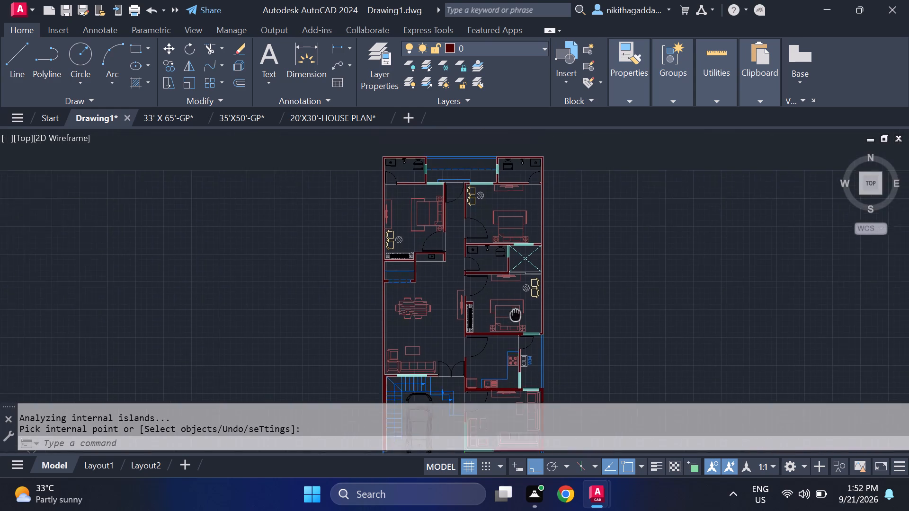
{"action": "middle_click_drag", "start_coordinate": [518, 322], "coordinate": [524, 338]}
{"action": "scroll", "coordinate": [469, 278], "scroll_direction": "up", "scroll_amount": 2}
{"action": "middle_click_drag", "start_coordinate": [471, 289], "coordinate": [516, 409]}
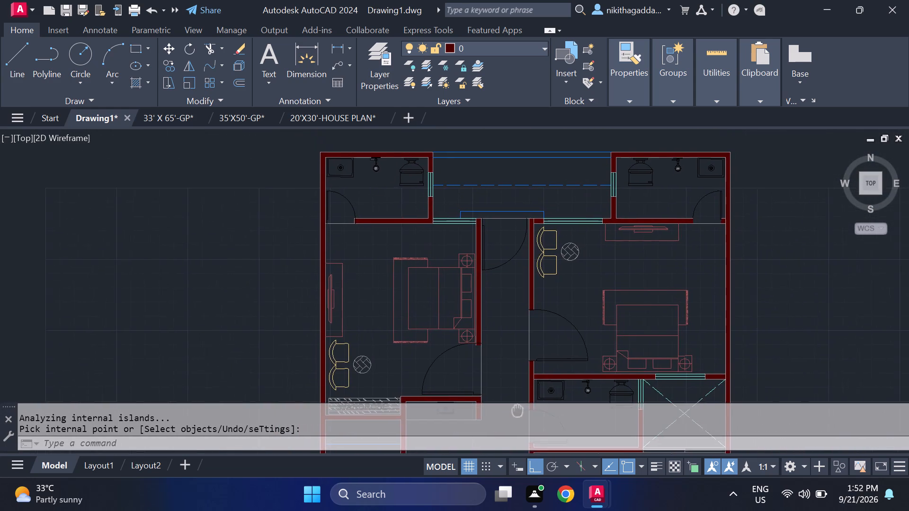
{"action": "middle_click_drag", "start_coordinate": [516, 409], "coordinate": [417, 267]}
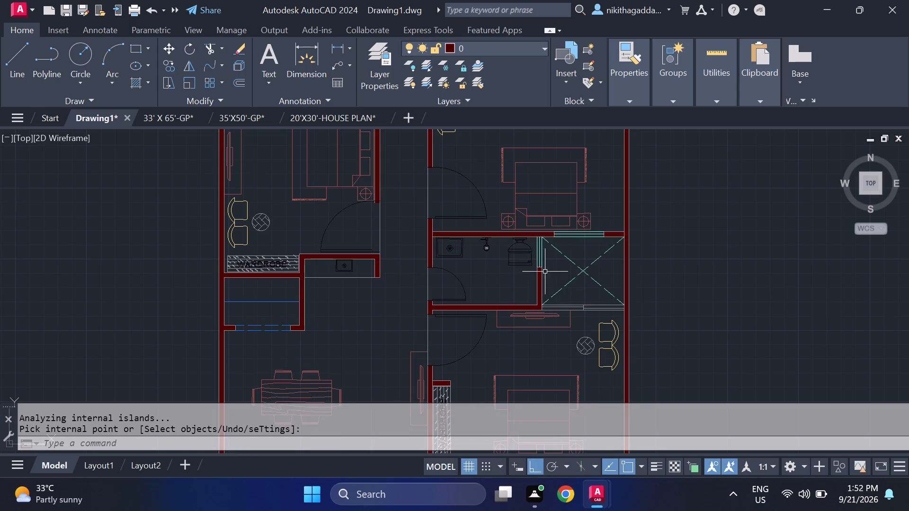
{"action": "scroll", "coordinate": [543, 270], "scroll_direction": "down", "scroll_amount": 1}
{"action": "middle_click_drag", "start_coordinate": [511, 268], "coordinate": [509, 334]}
{"action": "scroll", "coordinate": [520, 291], "scroll_direction": "up", "scroll_amount": 1}
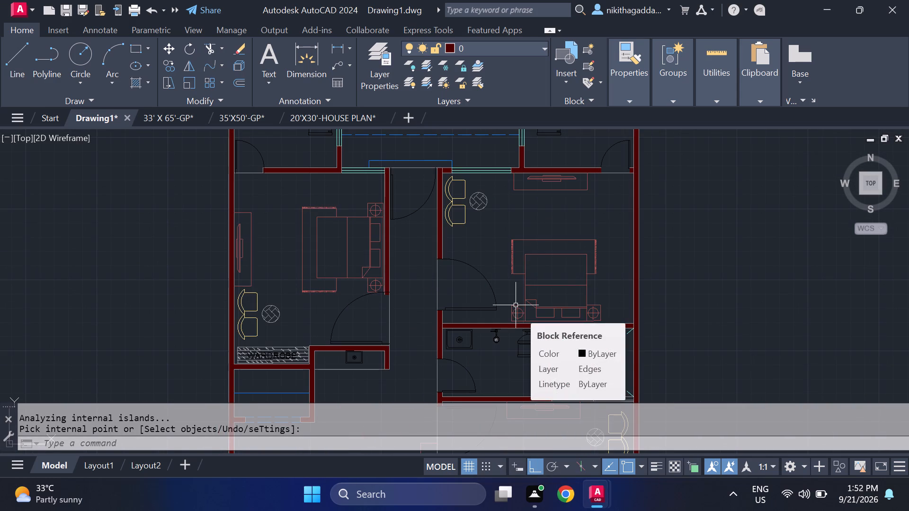
{"action": "scroll", "coordinate": [553, 295], "scroll_direction": "down", "scroll_amount": 1}
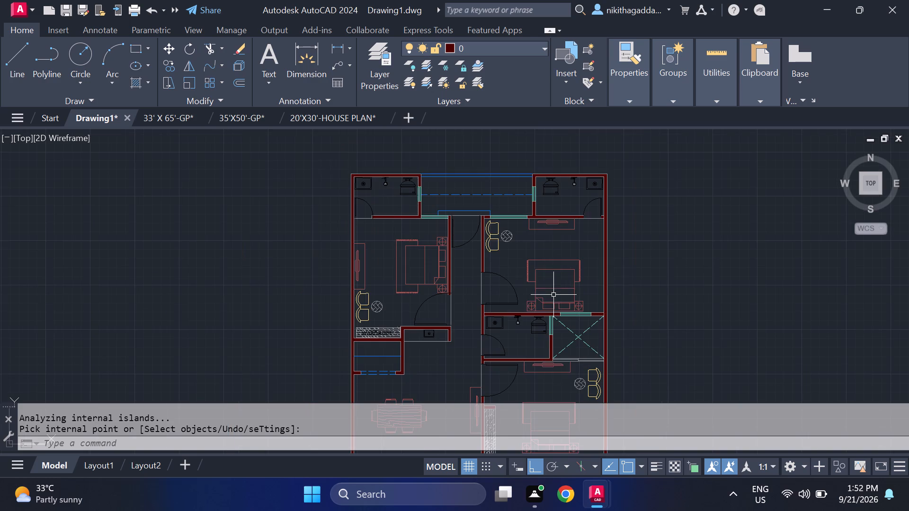
{"action": "middle_click_drag", "start_coordinate": [483, 310], "coordinate": [394, 361]}
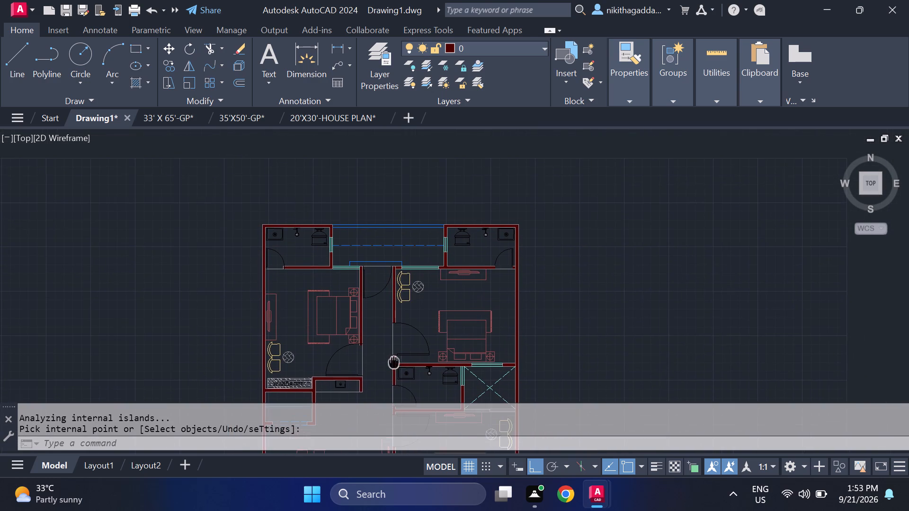
{"action": "middle_click_drag", "start_coordinate": [394, 361], "coordinate": [393, 361]}
{"action": "middle_click_drag", "start_coordinate": [378, 343], "coordinate": [345, 339]}
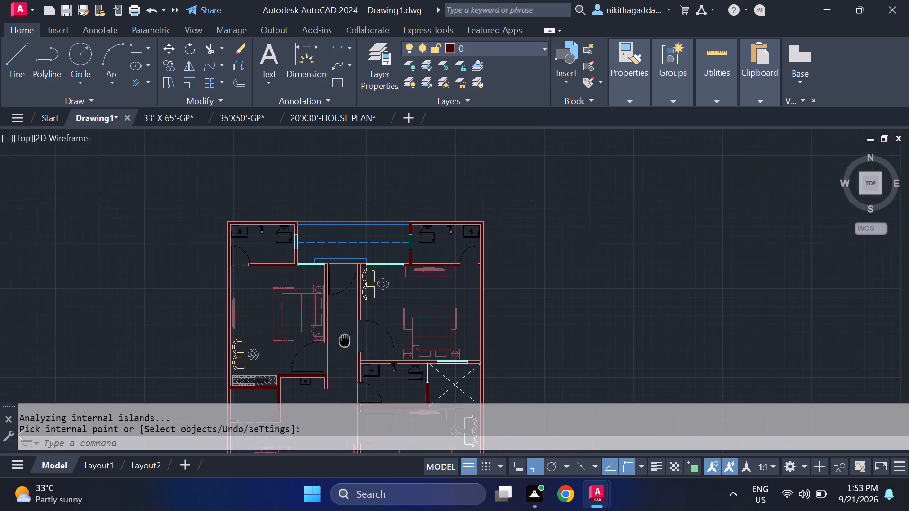
{"action": "middle_click_drag", "start_coordinate": [345, 339], "coordinate": [319, 247]}
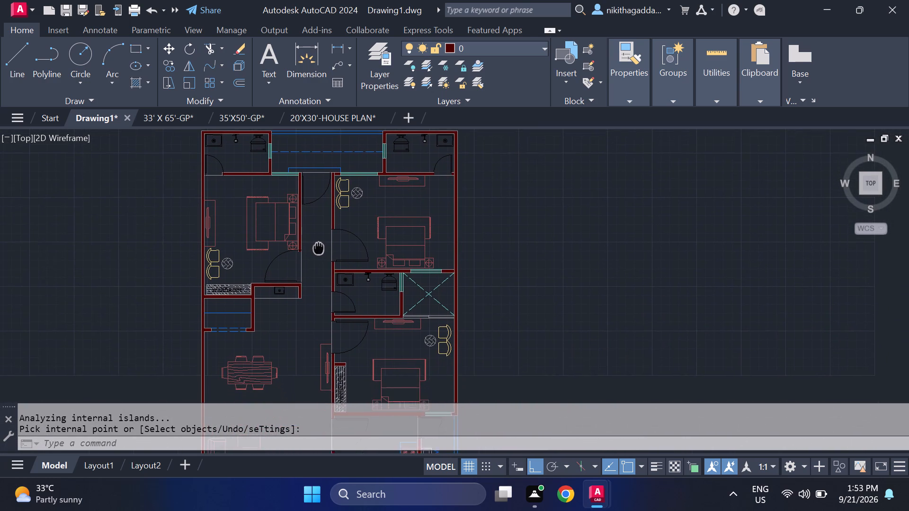
View the plan on Layout1, open that layout's page setup, and return to model space.
{"action": "middle_click_drag", "start_coordinate": [319, 247], "coordinate": [318, 238]}
{"action": "middle_click_drag", "start_coordinate": [316, 221], "coordinate": [317, 194]}
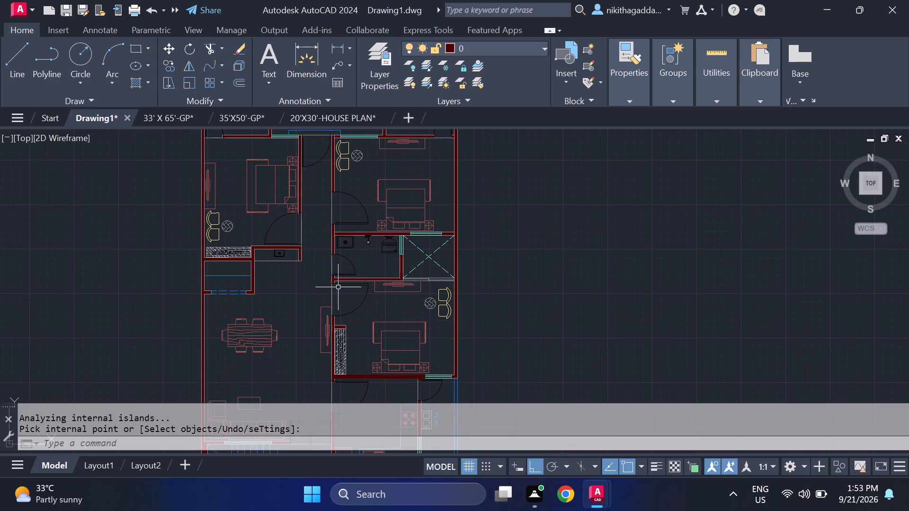
{"action": "middle_click_drag", "start_coordinate": [361, 319], "coordinate": [374, 195]}
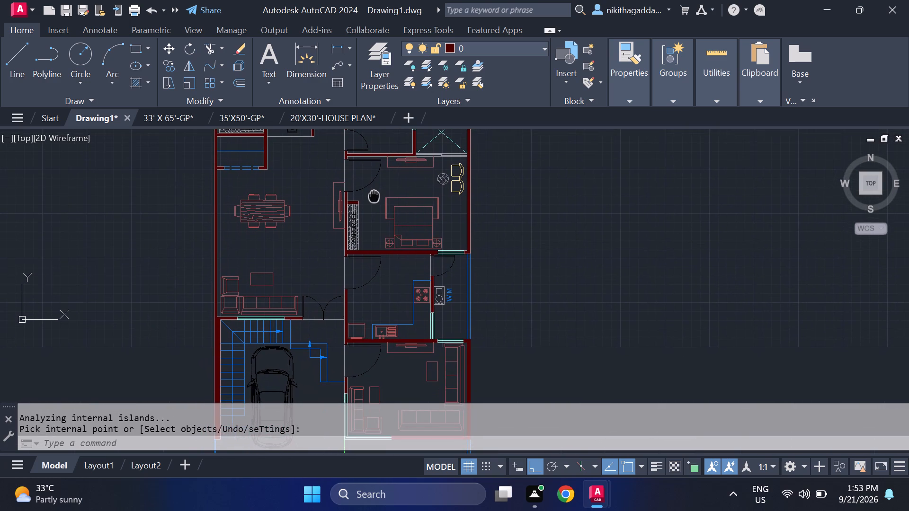
{"action": "middle_click_drag", "start_coordinate": [374, 195], "coordinate": [371, 176]}
{"action": "left_click", "coordinate": [101, 471]}
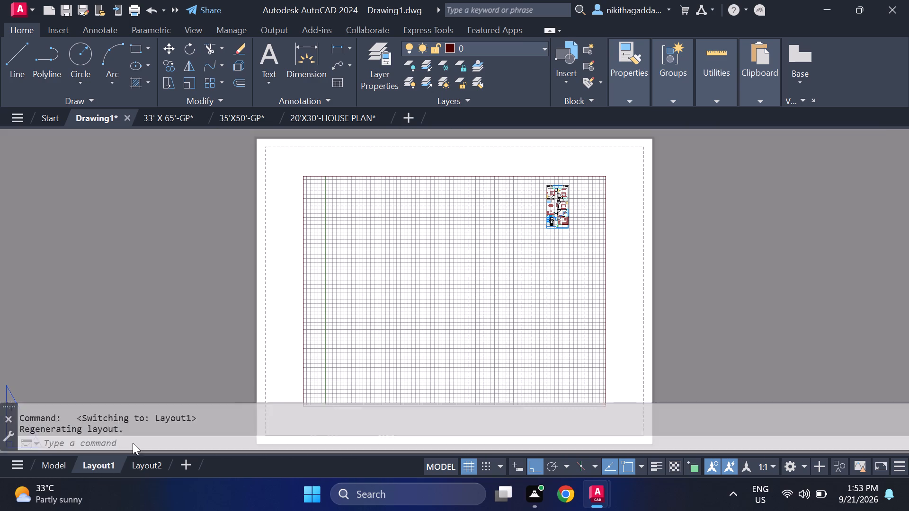
{"action": "middle_click_drag", "start_coordinate": [563, 214], "coordinate": [533, 185]}
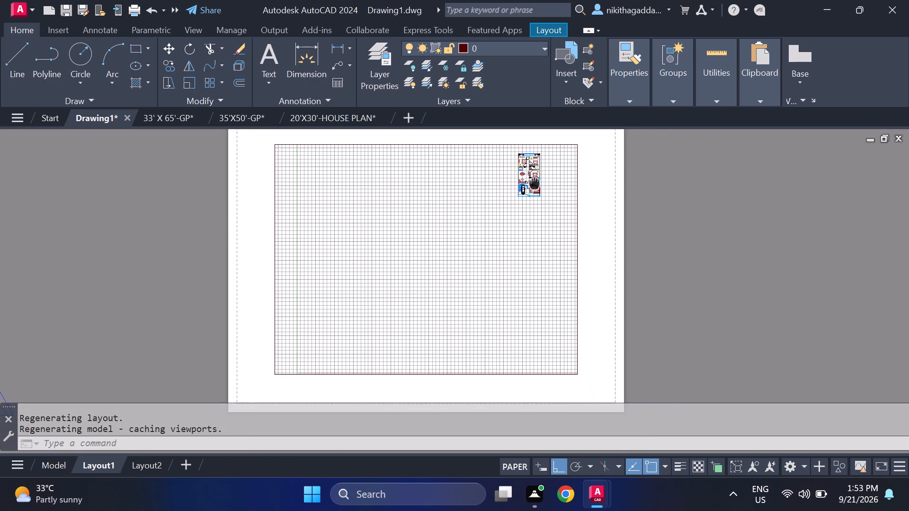
{"action": "middle_click_drag", "start_coordinate": [533, 185], "coordinate": [524, 191]}
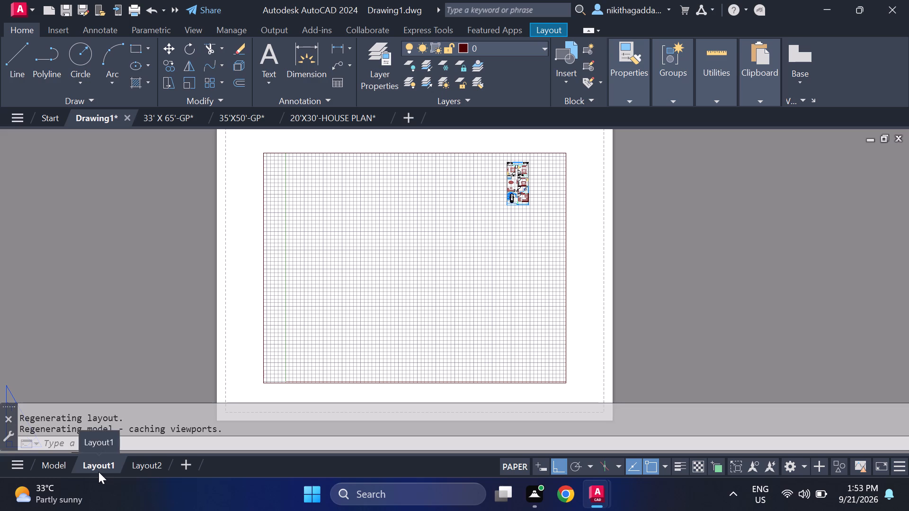
{"action": "right_click", "coordinate": [98, 472]}
{"action": "left_click", "coordinate": [194, 283]}
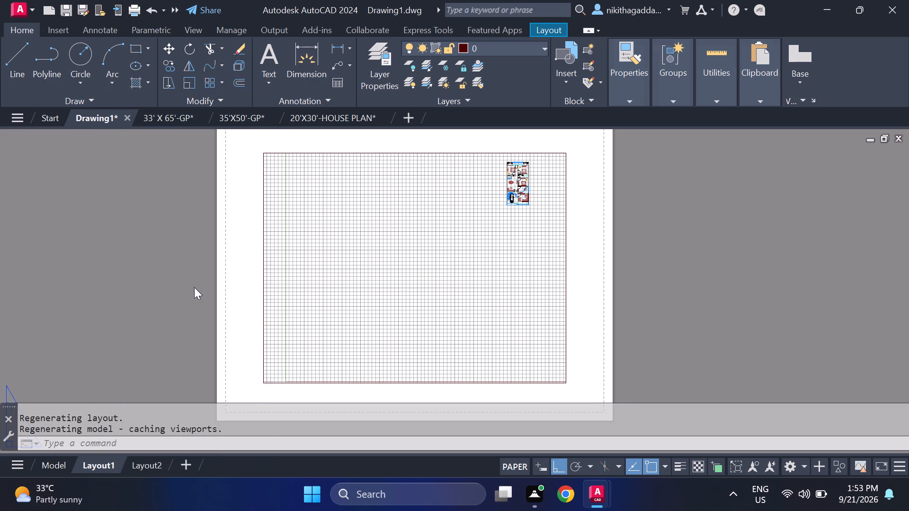
{"action": "left_click", "coordinate": [595, 79]}
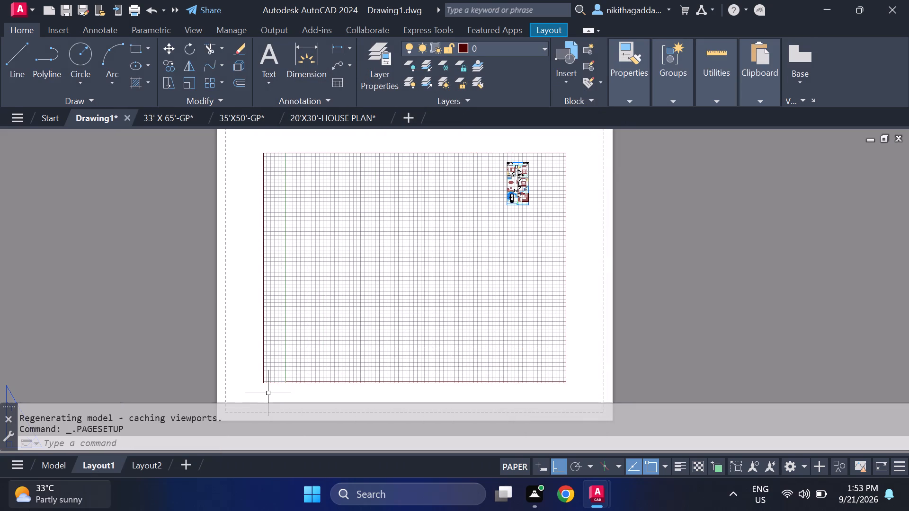
{"action": "left_click", "coordinate": [55, 463]}
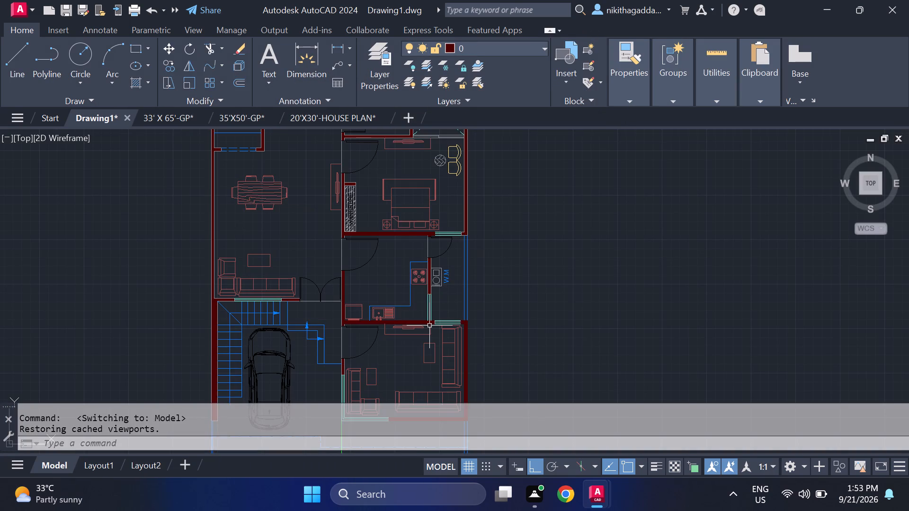
Examine the walls, windows and door opening around the front room, parking area and staircase.
{"action": "scroll", "coordinate": [428, 326], "scroll_direction": "up", "scroll_amount": 1}
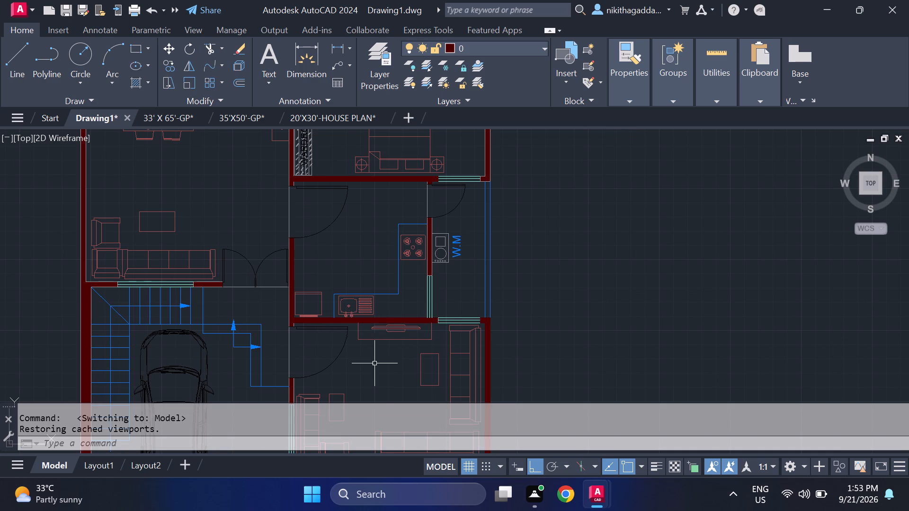
{"action": "middle_click_drag", "start_coordinate": [365, 364], "coordinate": [365, 320]}
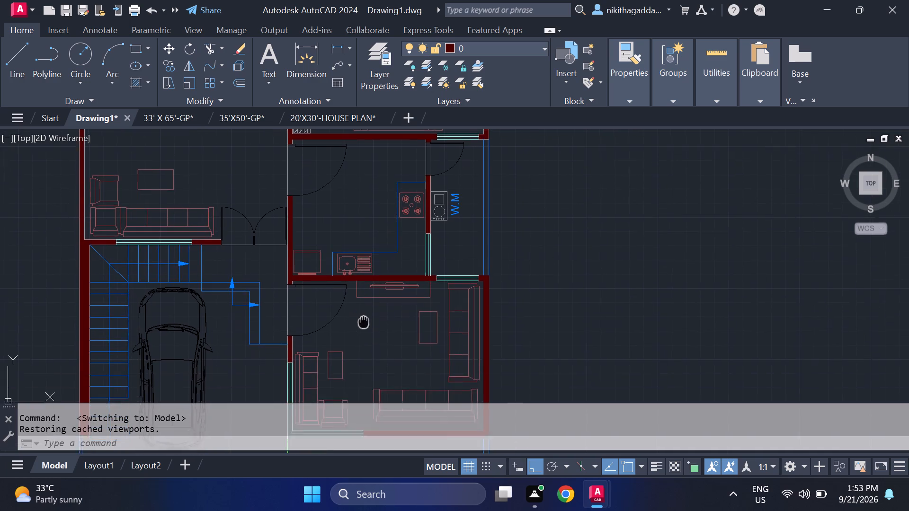
{"action": "middle_click_drag", "start_coordinate": [365, 320], "coordinate": [372, 222]}
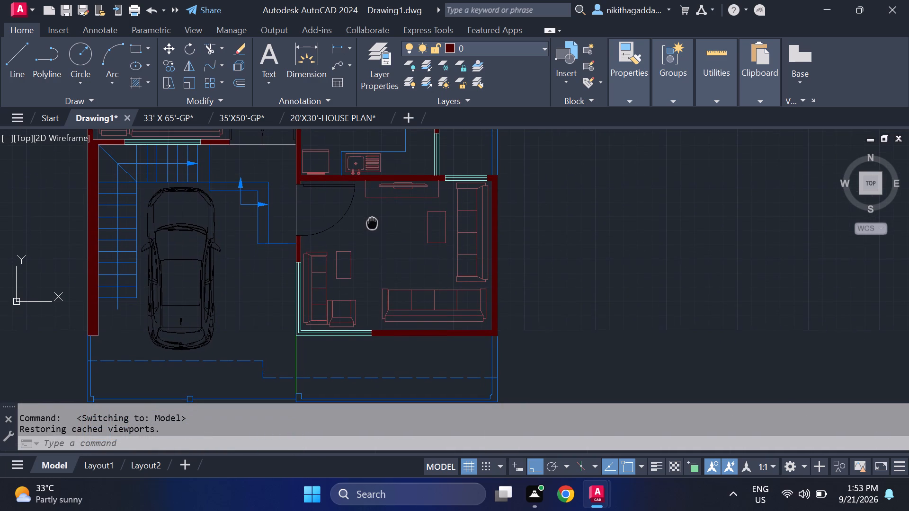
{"action": "middle_click_drag", "start_coordinate": [372, 222], "coordinate": [375, 205]}
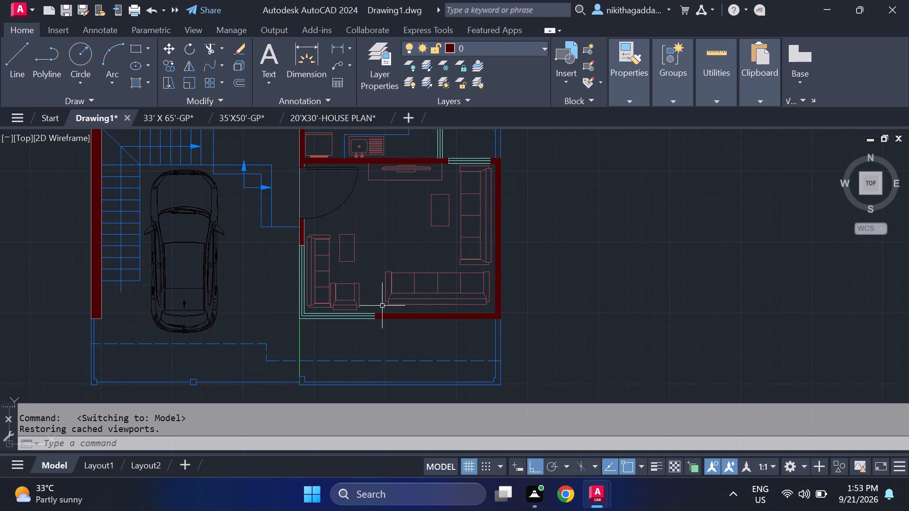
{"action": "middle_click_drag", "start_coordinate": [378, 305], "coordinate": [530, 282]}
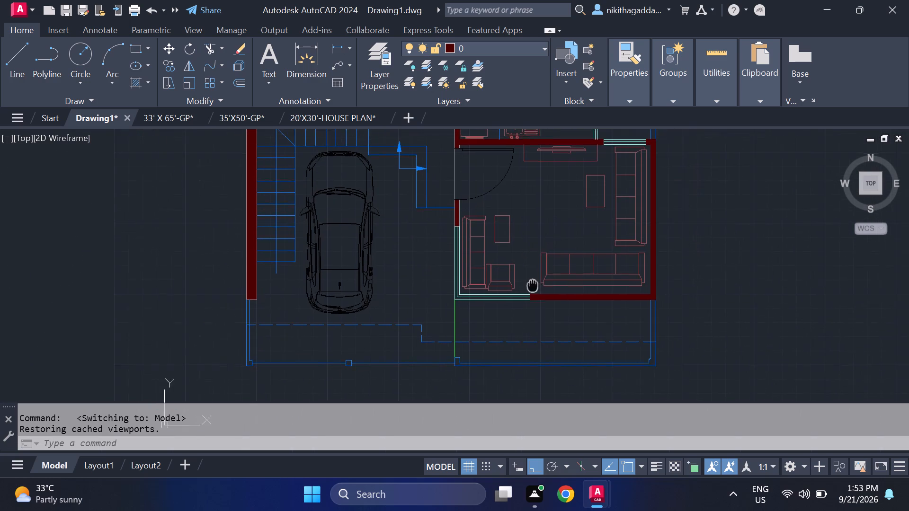
{"action": "middle_click_drag", "start_coordinate": [530, 282], "coordinate": [524, 275]}
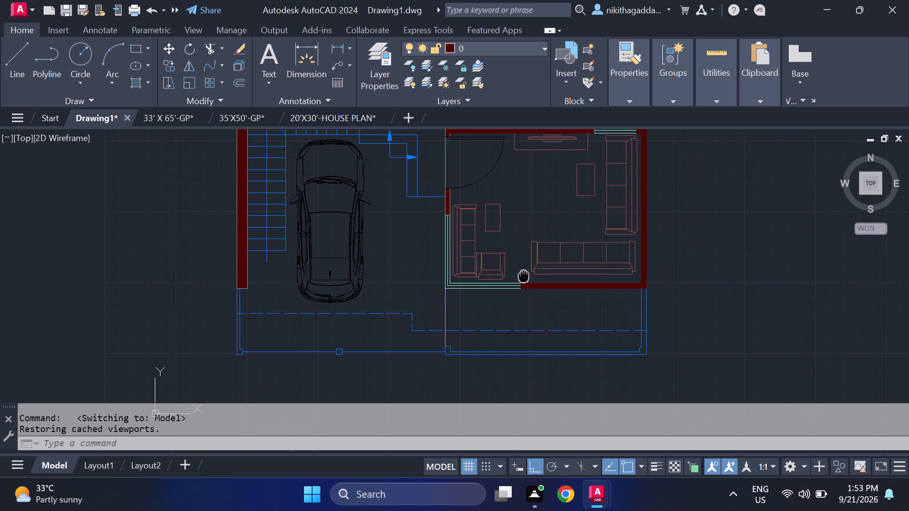
{"action": "middle_click_drag", "start_coordinate": [524, 275], "coordinate": [505, 339]}
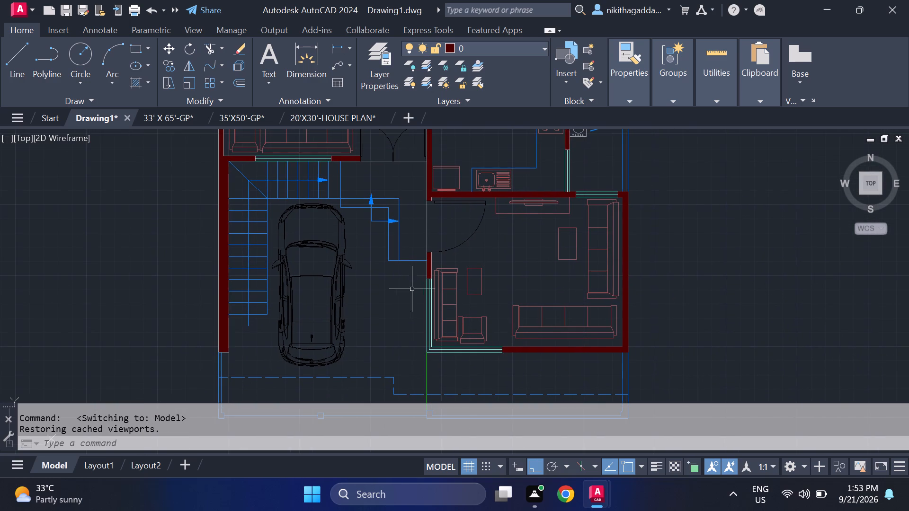
{"action": "scroll", "coordinate": [396, 295], "scroll_direction": "down", "scroll_amount": 1}
{"action": "middle_click_drag", "start_coordinate": [384, 278], "coordinate": [387, 383]}
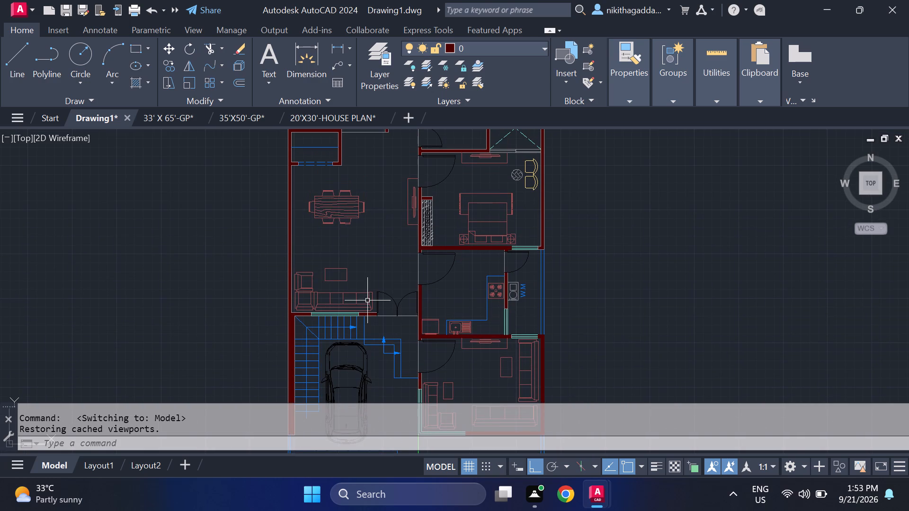
Examine the kitchen, utility and adjoining bedroom walls, including the wardrobe corner and door jambs.
{"action": "middle_click_drag", "start_coordinate": [347, 265], "coordinate": [258, 237]}
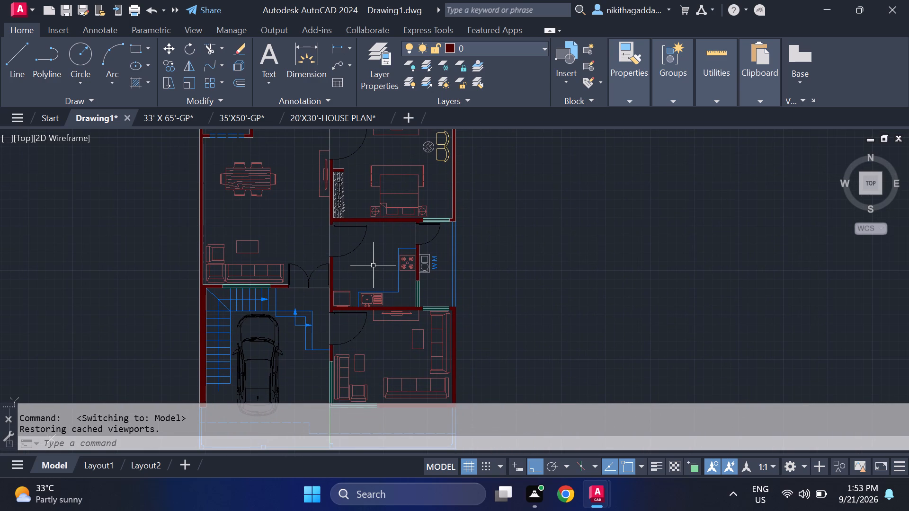
{"action": "scroll", "coordinate": [373, 264], "scroll_direction": "up", "scroll_amount": 1}
{"action": "middle_click_drag", "start_coordinate": [373, 264], "coordinate": [343, 306]}
{"action": "scroll", "coordinate": [295, 185], "scroll_direction": "up", "scroll_amount": 2}
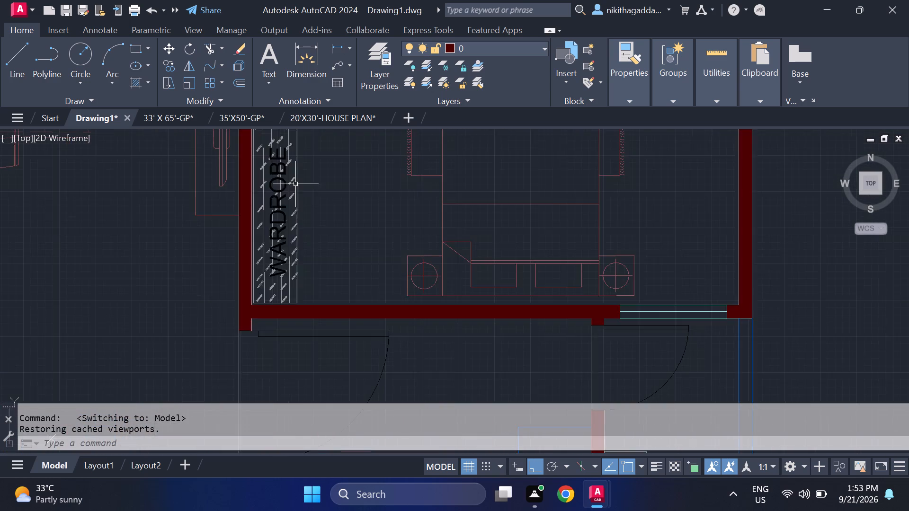
{"action": "scroll", "coordinate": [300, 204], "scroll_direction": "down", "scroll_amount": 3}
{"action": "middle_click_drag", "start_coordinate": [453, 242], "coordinate": [453, 152]}
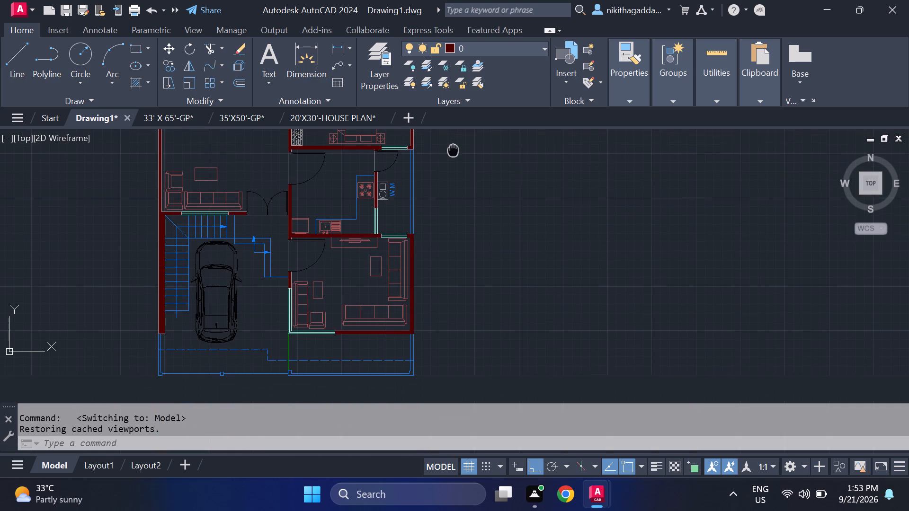
{"action": "middle_click_drag", "start_coordinate": [453, 152], "coordinate": [450, 167]}
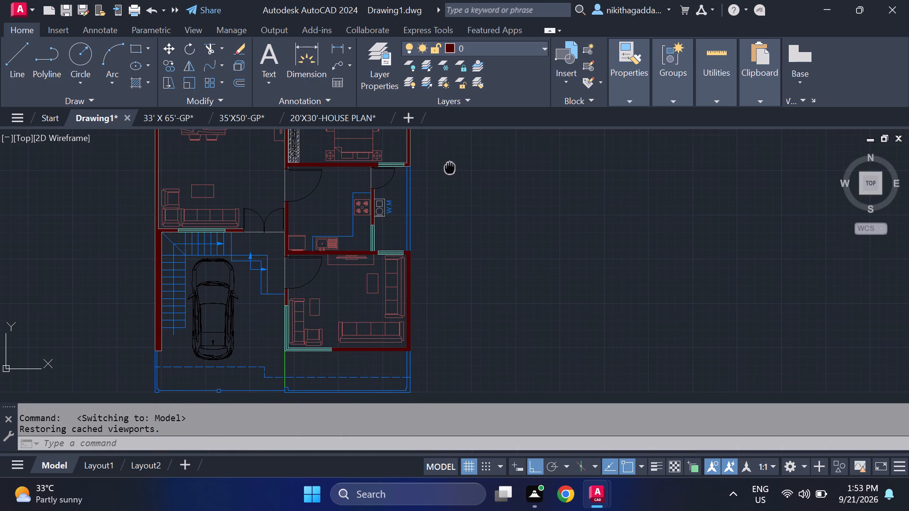
{"action": "middle_click_drag", "start_coordinate": [450, 167], "coordinate": [454, 243]}
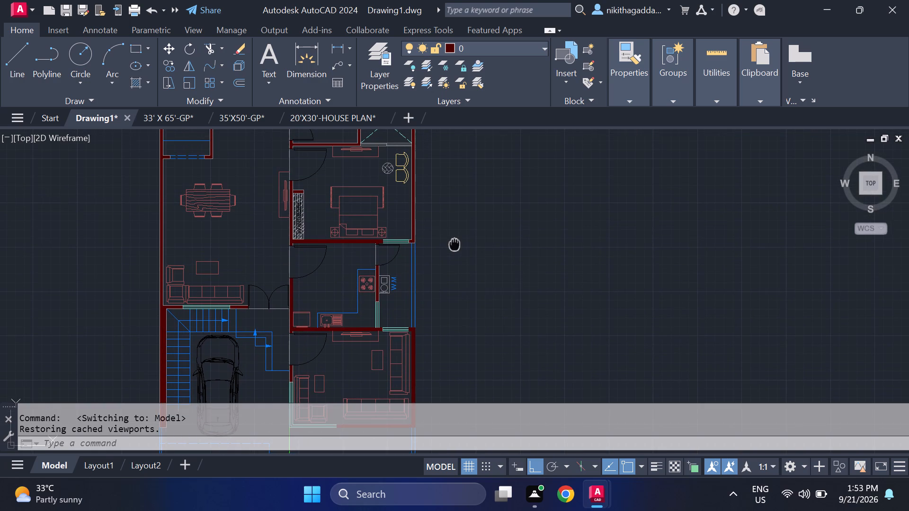
{"action": "middle_click_drag", "start_coordinate": [454, 243], "coordinate": [454, 292]}
Review the whole floor plan from the front boundary to the northern bedrooms.
{"action": "scroll", "coordinate": [454, 292], "scroll_direction": "down", "scroll_amount": 1}
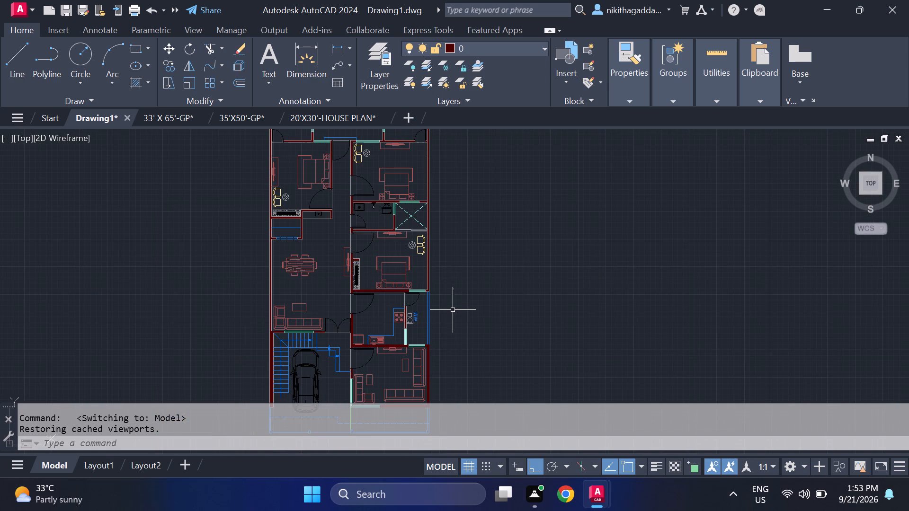
{"action": "scroll", "coordinate": [453, 309], "scroll_direction": "down", "scroll_amount": 1}
{"action": "scroll", "coordinate": [448, 295], "scroll_direction": "up", "scroll_amount": 1}
{"action": "middle_click_drag", "start_coordinate": [468, 296], "coordinate": [464, 223]}
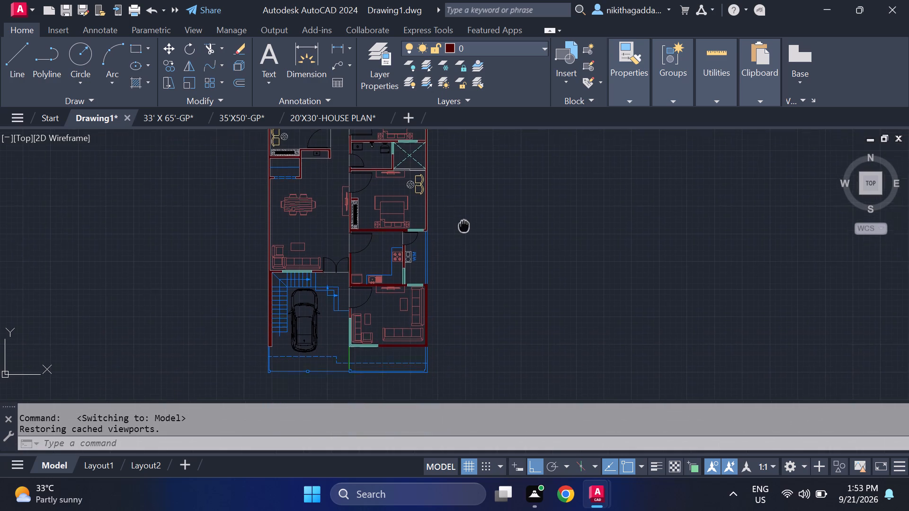
{"action": "middle_click_drag", "start_coordinate": [464, 223], "coordinate": [460, 196]}
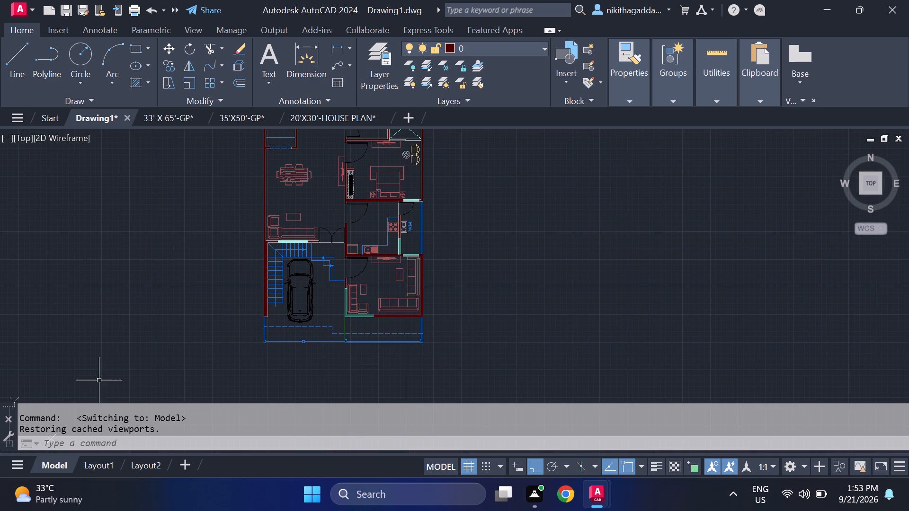
{"action": "scroll", "coordinate": [278, 358], "scroll_direction": "up", "scroll_amount": 1}
{"action": "middle_click_drag", "start_coordinate": [495, 238], "coordinate": [495, 285]}
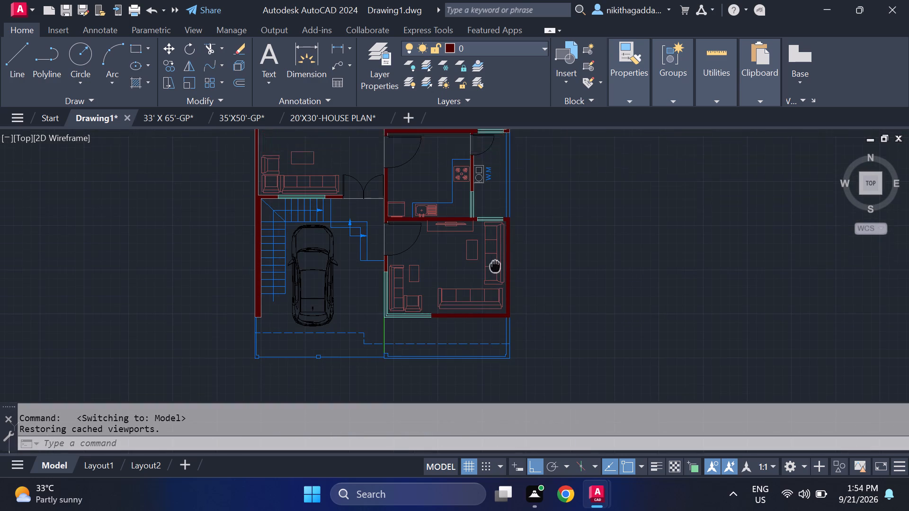
{"action": "middle_click_drag", "start_coordinate": [495, 285], "coordinate": [494, 380]}
{"action": "scroll", "coordinate": [482, 333], "scroll_direction": "down", "scroll_amount": 1}
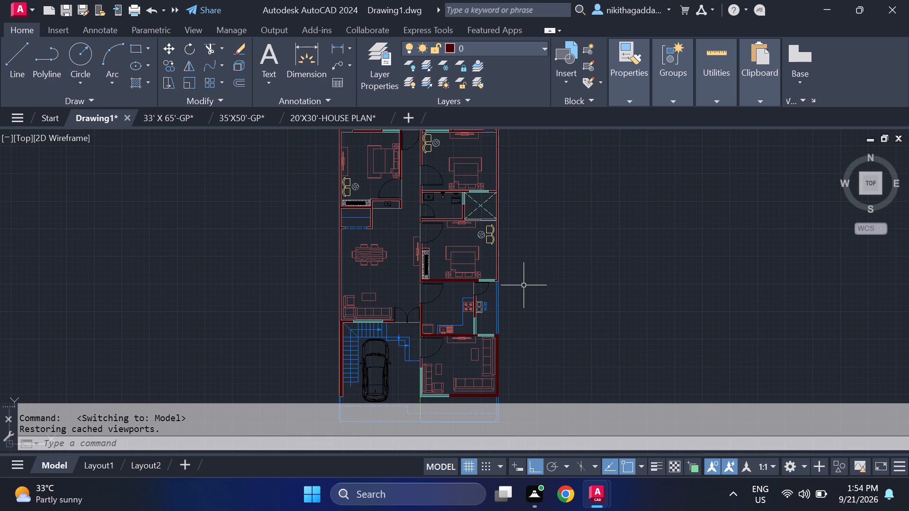
{"action": "middle_click_drag", "start_coordinate": [519, 285], "coordinate": [511, 224]}
{"action": "middle_click_drag", "start_coordinate": [511, 235], "coordinate": [516, 252]}
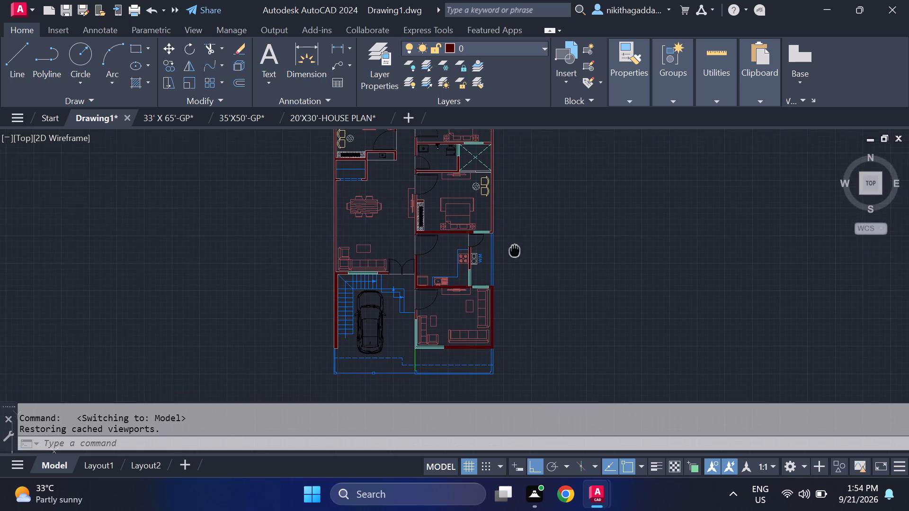
{"action": "middle_click_drag", "start_coordinate": [516, 252], "coordinate": [530, 205]}
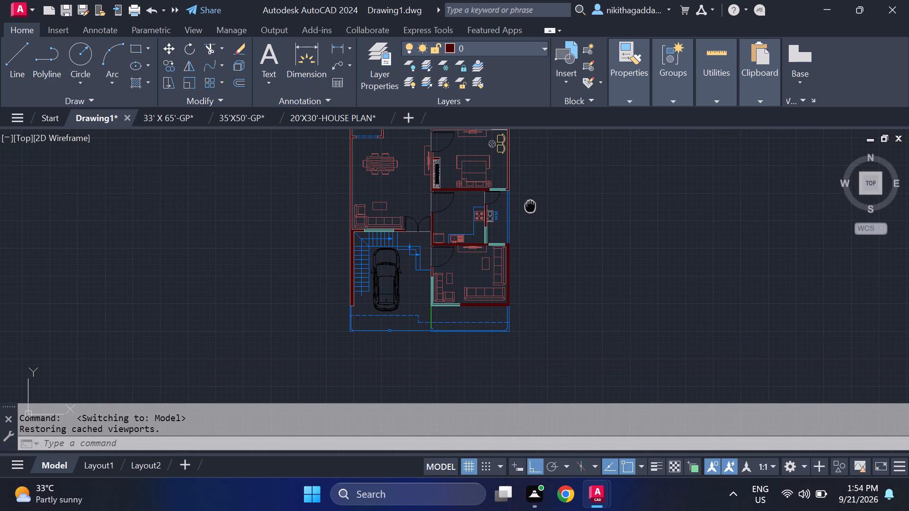
{"action": "middle_click_drag", "start_coordinate": [530, 205], "coordinate": [505, 325]}
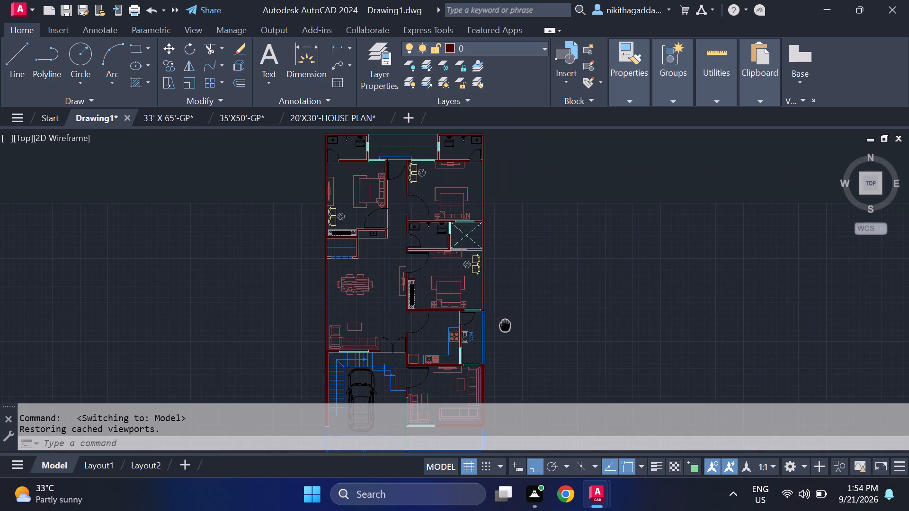
{"action": "middle_click_drag", "start_coordinate": [505, 325], "coordinate": [494, 311]}
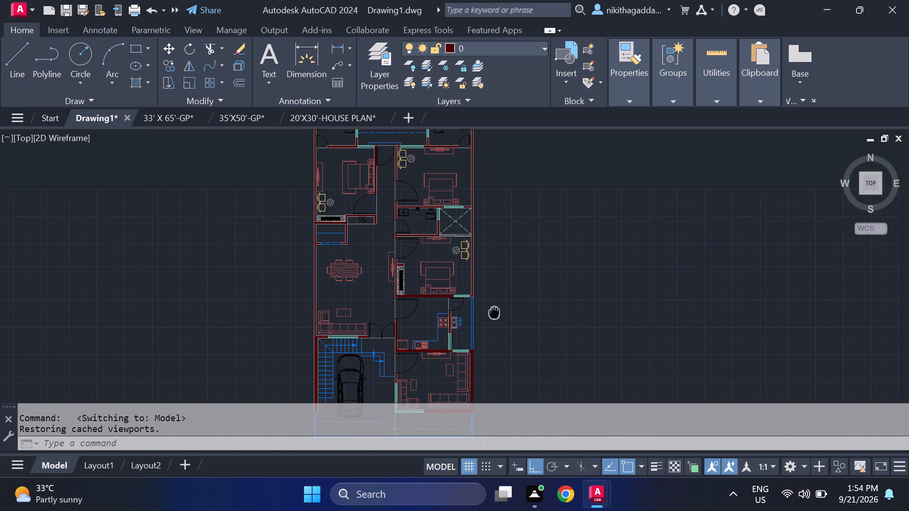
{"action": "middle_click_drag", "start_coordinate": [494, 311], "coordinate": [457, 311]}
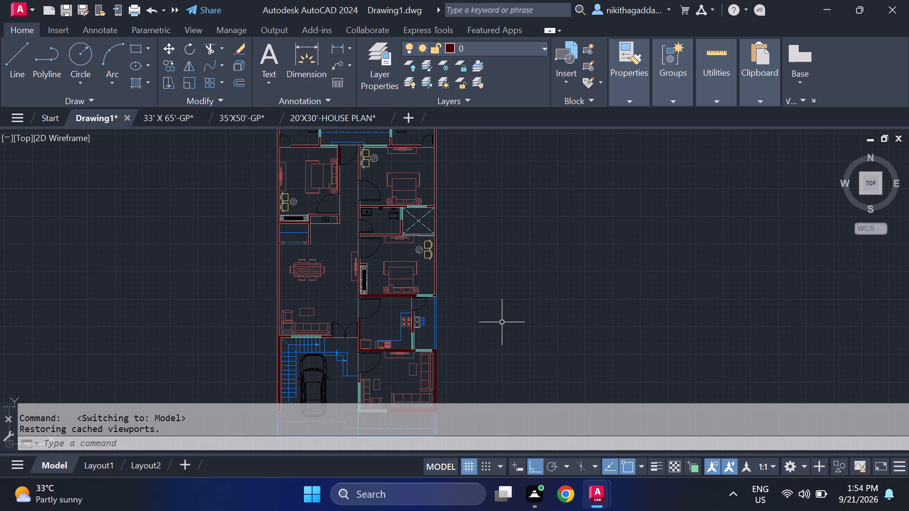
On the text layer, add single-line text BED ROOM, height 5, rotation 0, below the TV unit in the northeast bedroom.
{"action": "left_click", "coordinate": [526, 49]}
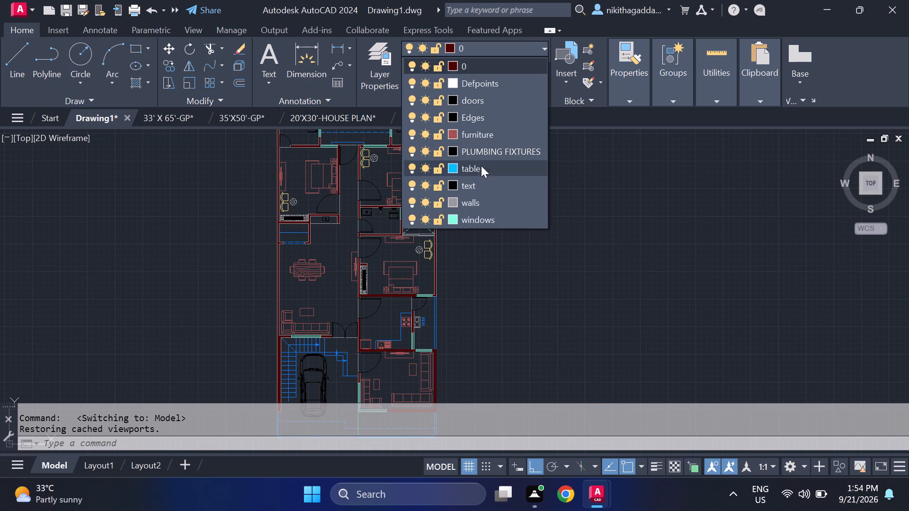
{"action": "left_click", "coordinate": [475, 185]}
{"action": "type", "text": "dt"}
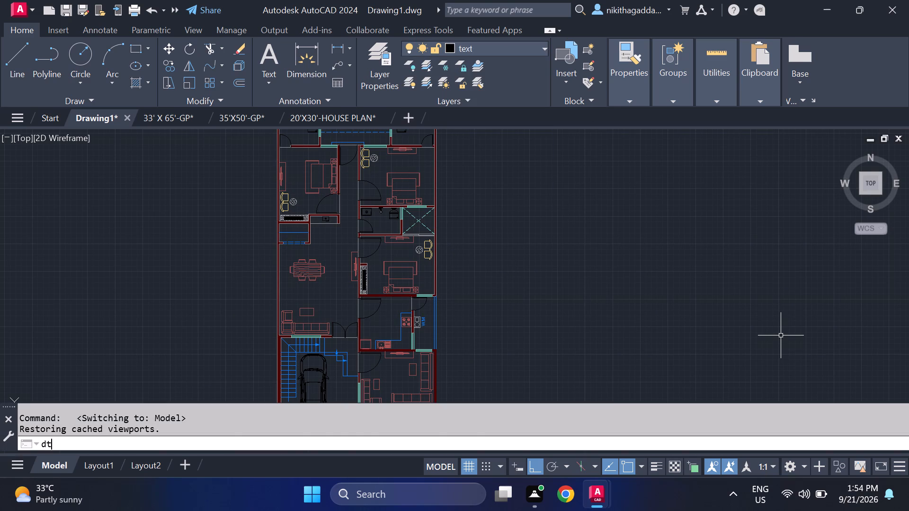
{"action": "key", "text": "Return"}
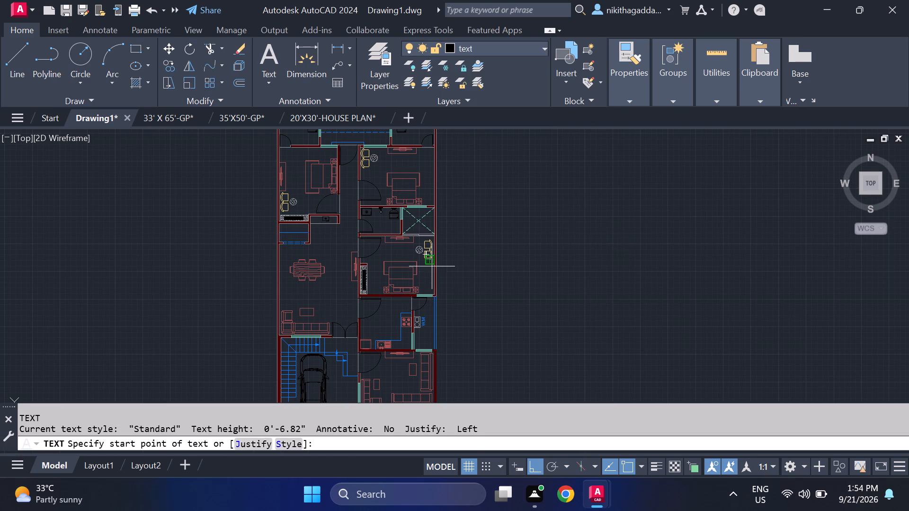
{"action": "middle_click_drag", "start_coordinate": [432, 266], "coordinate": [452, 343]}
{"action": "scroll", "coordinate": [419, 249], "scroll_direction": "up", "scroll_amount": 1}
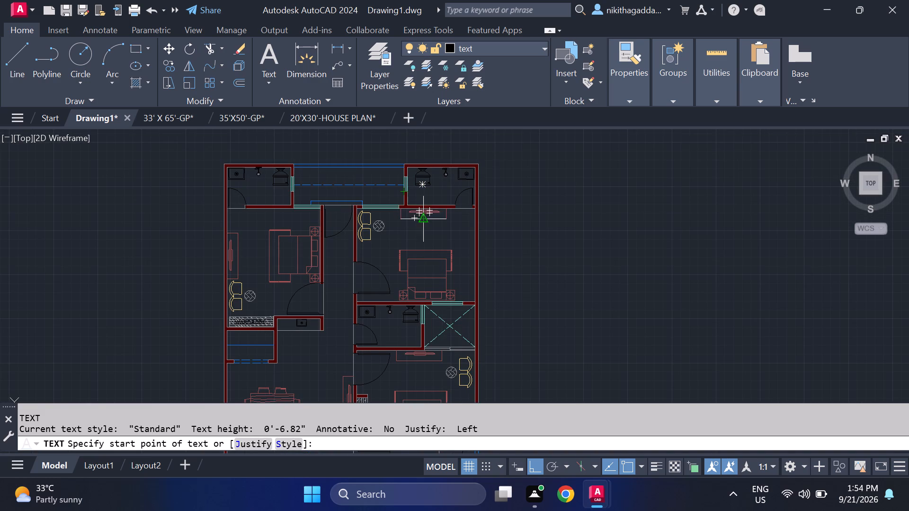
{"action": "scroll", "coordinate": [380, 222], "scroll_direction": "up", "scroll_amount": 3}
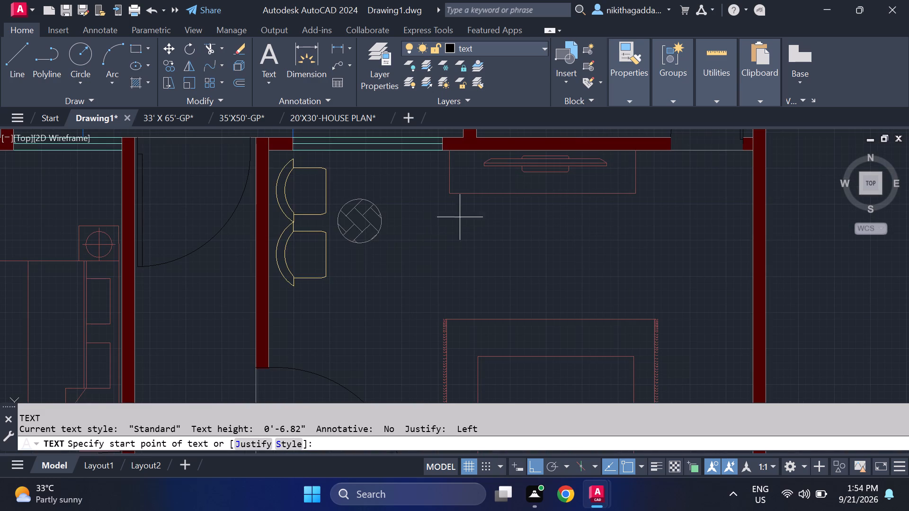
{"action": "left_click", "coordinate": [497, 213]}
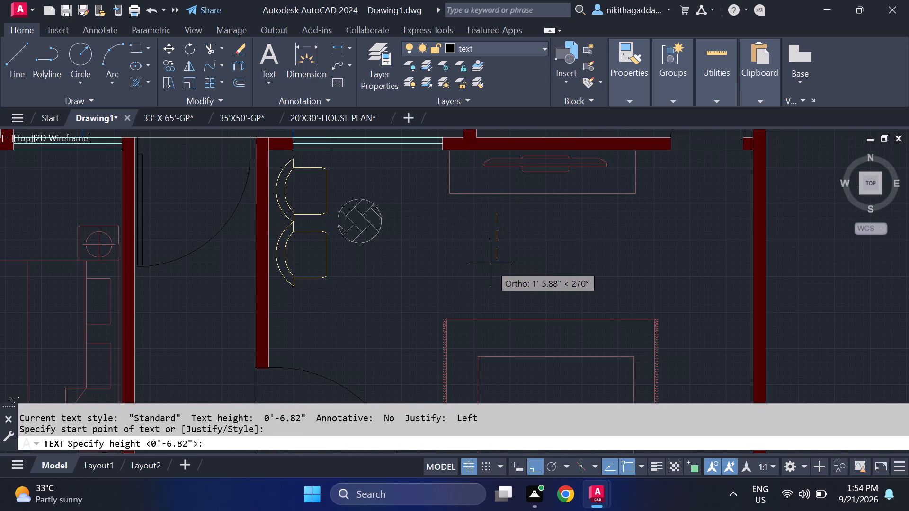
{"action": "key", "text": "5"}
{"action": "key", "text": "Return"}
{"action": "key", "text": "0"}
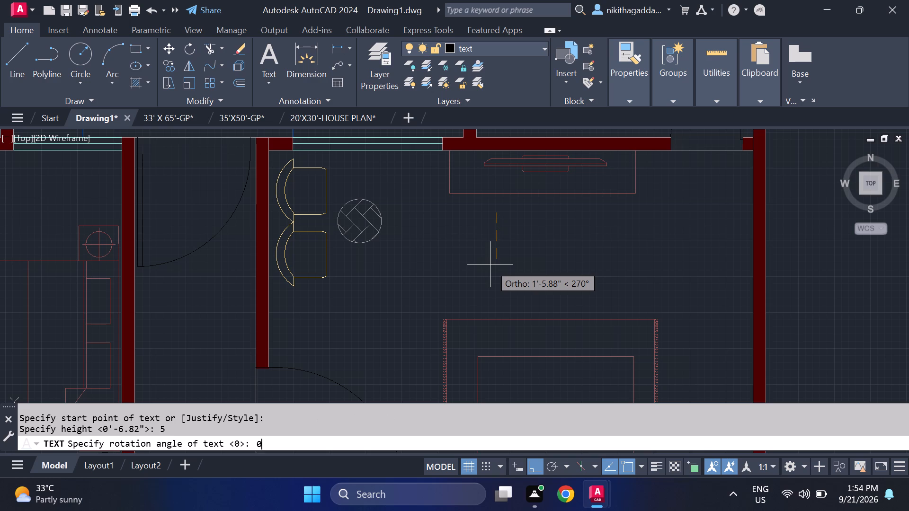
{"action": "key", "text": "Return"}
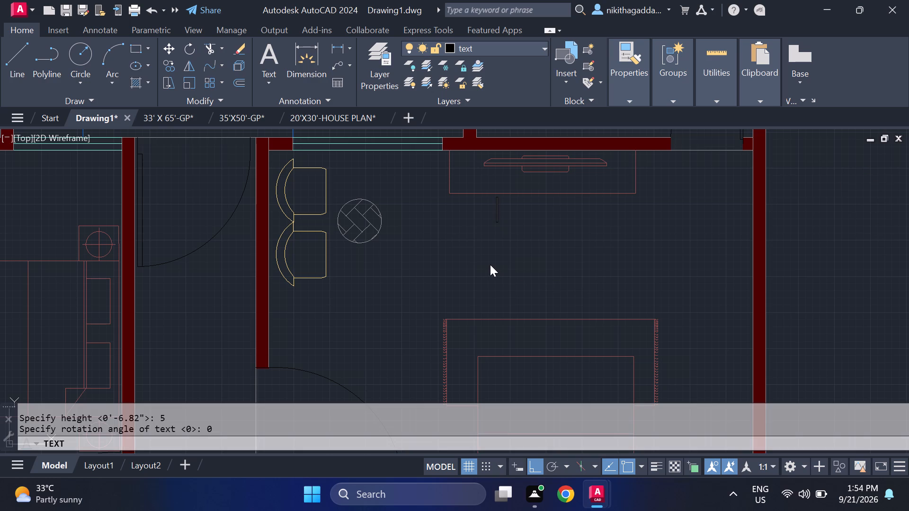
{"action": "type", "text": "BED"}
{"action": "key", "text": "space"}
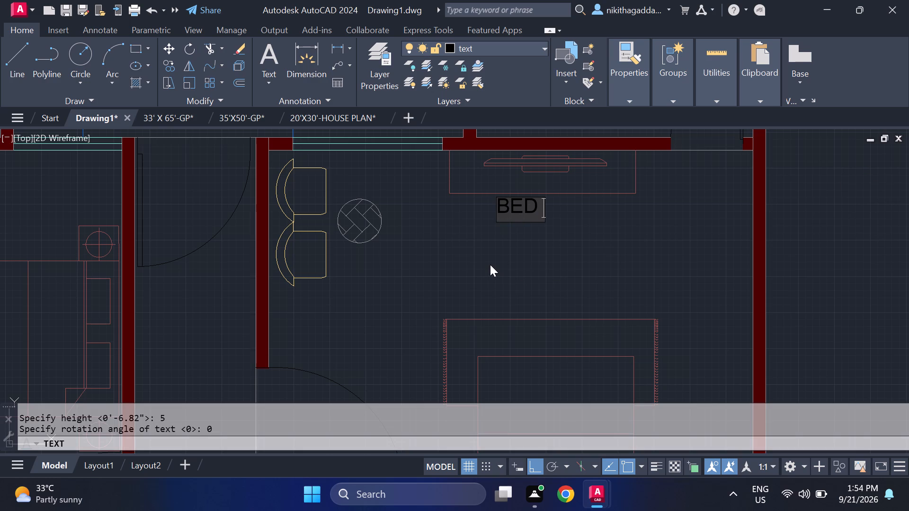
{"action": "type", "text": "ROOM"}
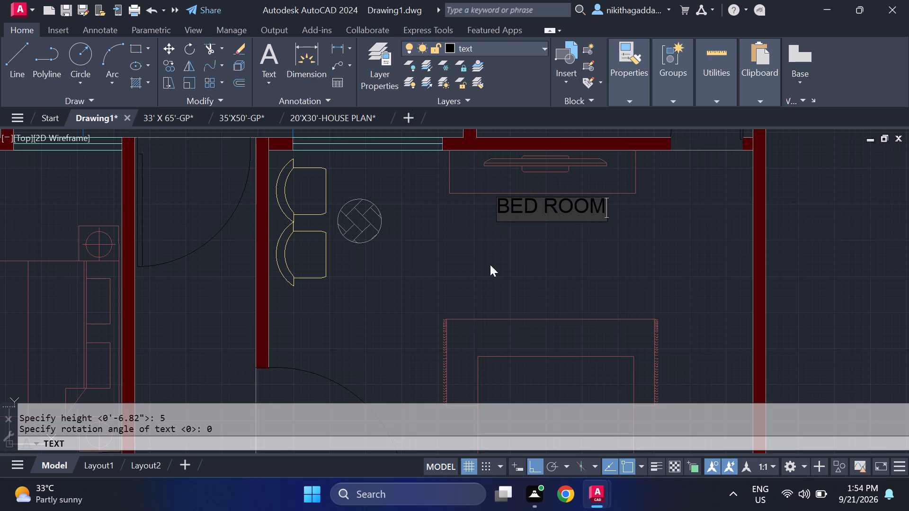
{"action": "key", "text": "Return"}
{"action": "key", "text": "Return"}
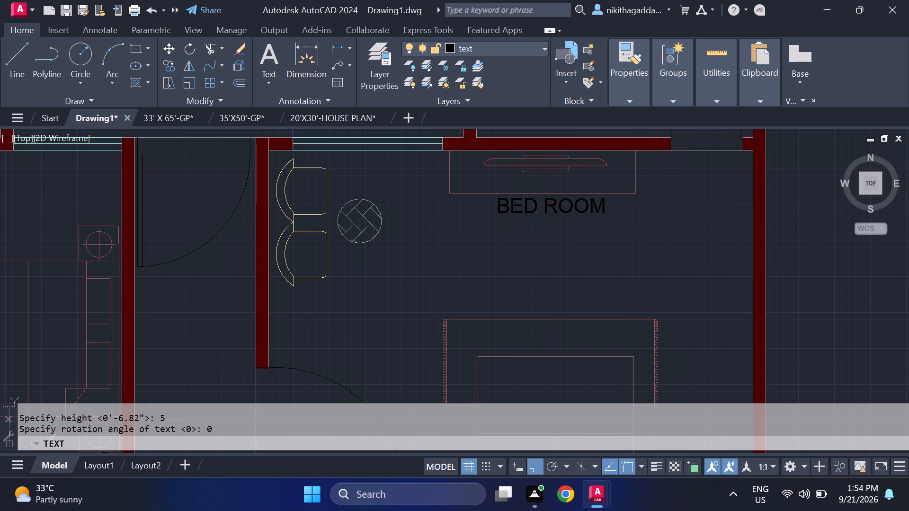
Copy the BED ROOM label into the northwest toilet, with Ortho off for free placement.
{"action": "scroll", "coordinate": [500, 252], "scroll_direction": "down", "scroll_amount": 4}
{"action": "scroll", "coordinate": [511, 245], "scroll_direction": "up", "scroll_amount": 4}
{"action": "left_click_drag", "start_coordinate": [597, 238], "coordinate": [581, 243]}
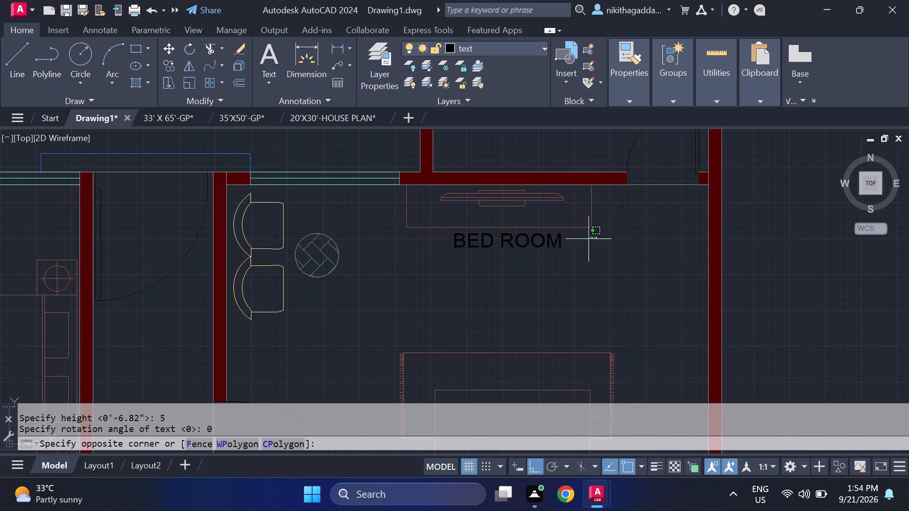
{"action": "left_click", "coordinate": [410, 273]}
{"action": "type", "text": "CO"}
{"action": "key", "text": "Return"}
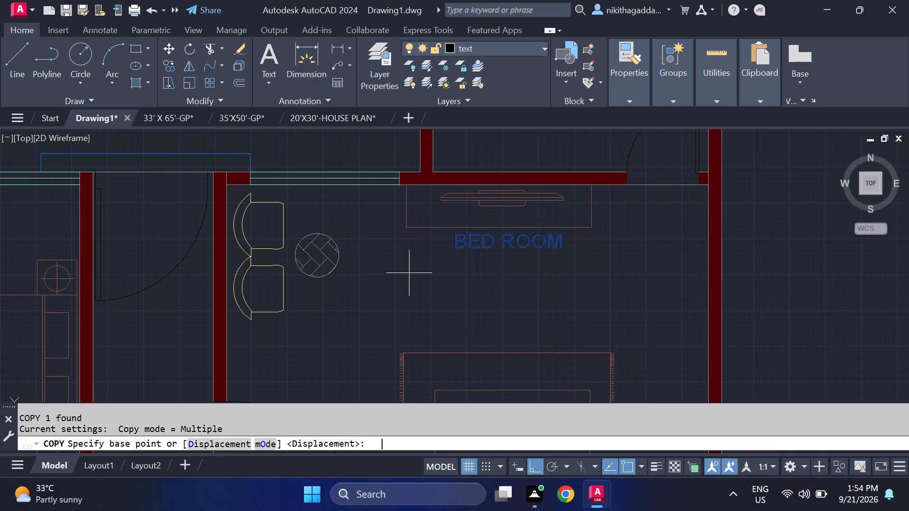
{"action": "left_click", "coordinate": [456, 253]}
{"action": "scroll", "coordinate": [211, 250], "scroll_direction": "down", "scroll_amount": 3}
{"action": "middle_click_drag", "start_coordinate": [255, 276], "coordinate": [323, 303]}
{"action": "scroll", "coordinate": [216, 261], "scroll_direction": "up", "scroll_amount": 3}
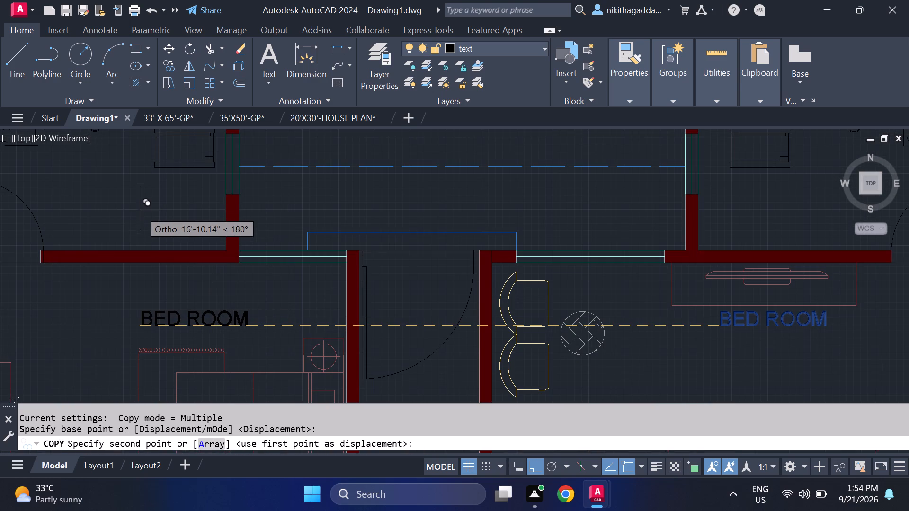
{"action": "key", "text": "F8"}
{"action": "middle_click_drag", "start_coordinate": [94, 179], "coordinate": [117, 238]}
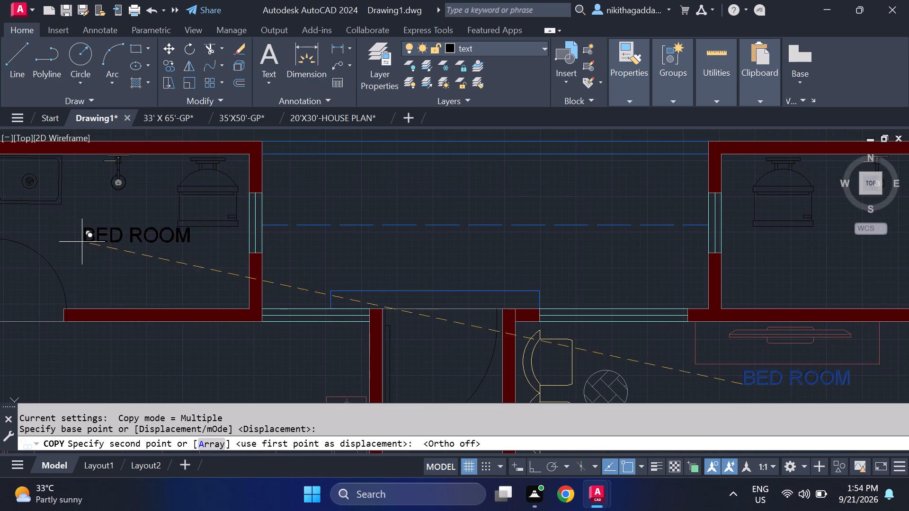
{"action": "left_click", "coordinate": [84, 253]}
{"action": "scroll", "coordinate": [318, 297], "scroll_direction": "down", "scroll_amount": 2}
{"action": "middle_click_drag", "start_coordinate": [472, 314], "coordinate": [314, 211]}
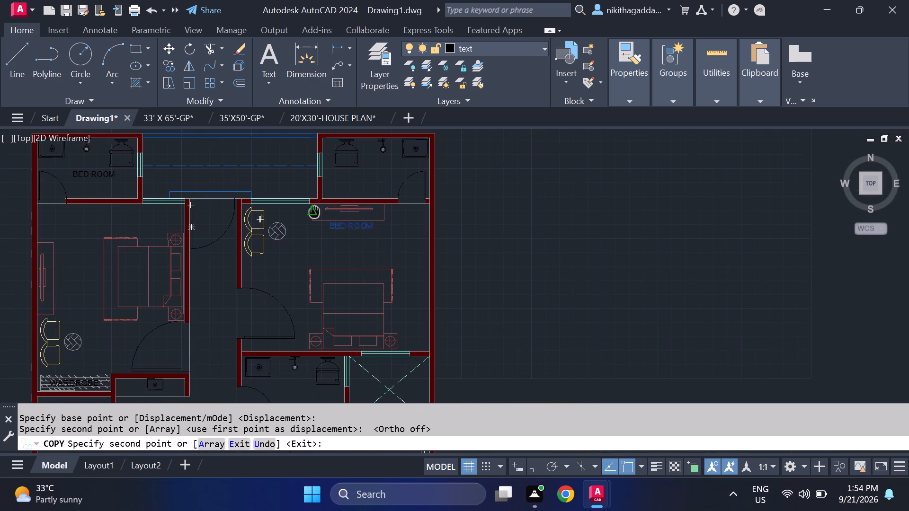
{"action": "key", "text": "Escape"}
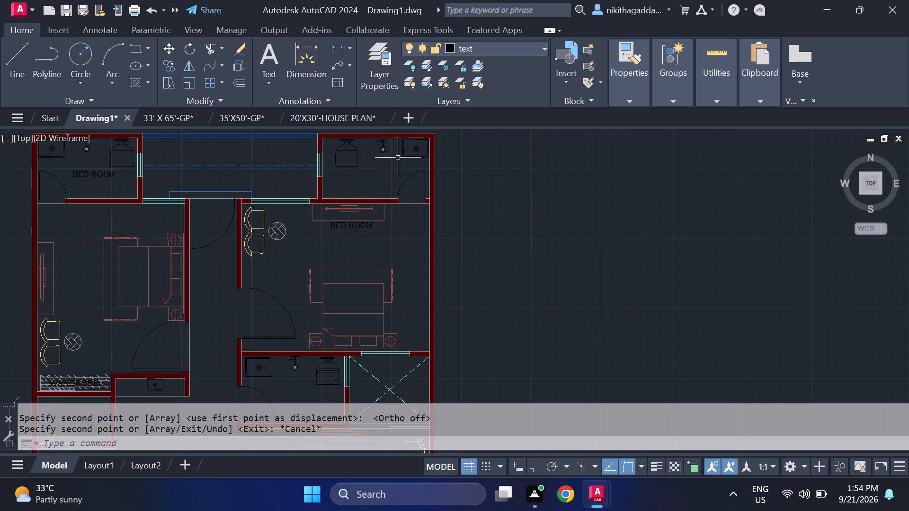
Scale the northeast bedroom's BED ROOM label up slightly about its lower-left insertion point.
{"action": "scroll", "coordinate": [381, 207], "scroll_direction": "up", "scroll_amount": 3}
{"action": "left_click_drag", "start_coordinate": [383, 270], "coordinate": [358, 270]}
{"action": "left_click", "coordinate": [83, 328]}
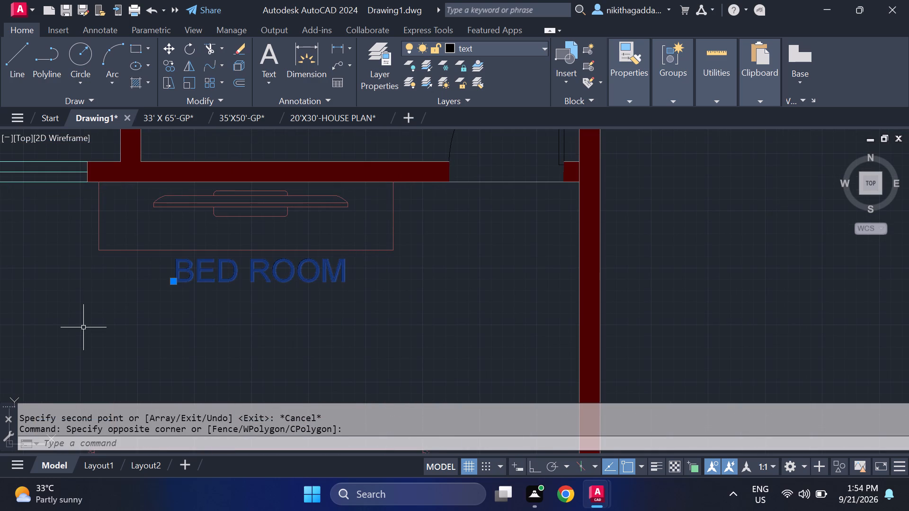
{"action": "type", "text": "SC"}
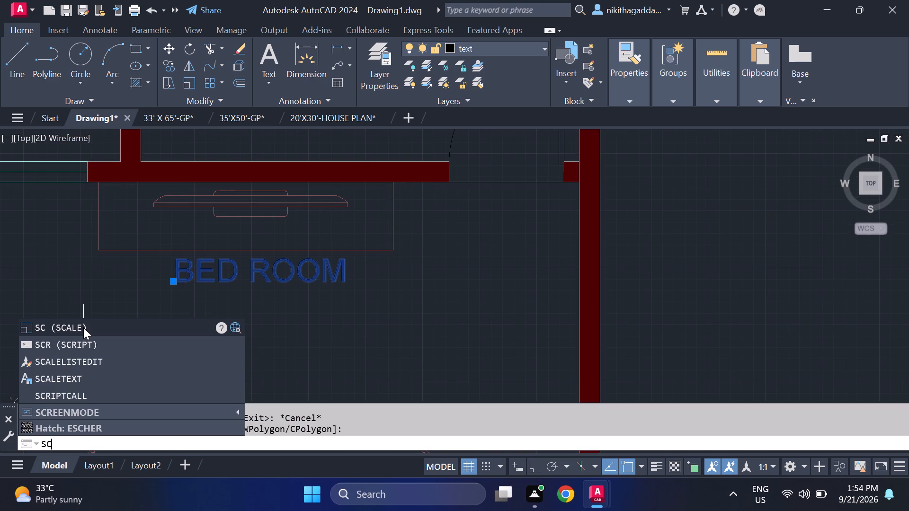
{"action": "type", "text": "ALE"}
{"action": "key", "text": "Return"}
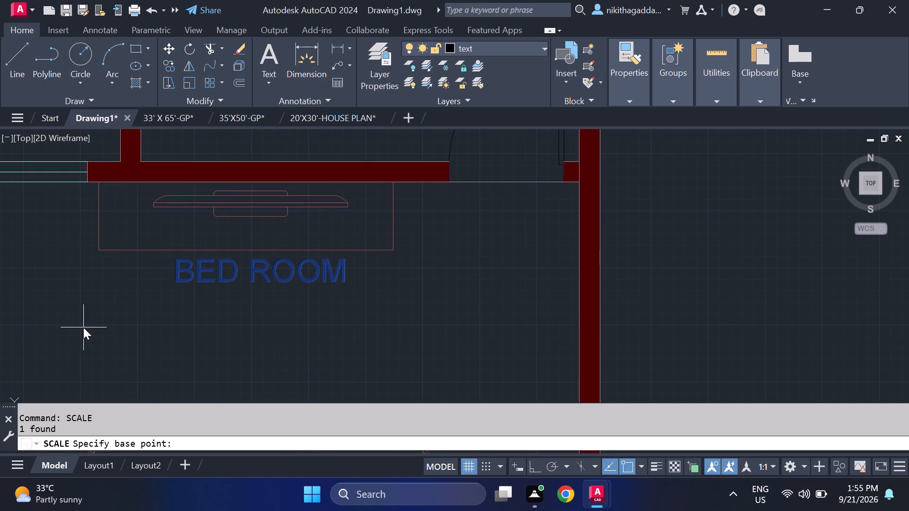
{"action": "left_click", "coordinate": [169, 286]}
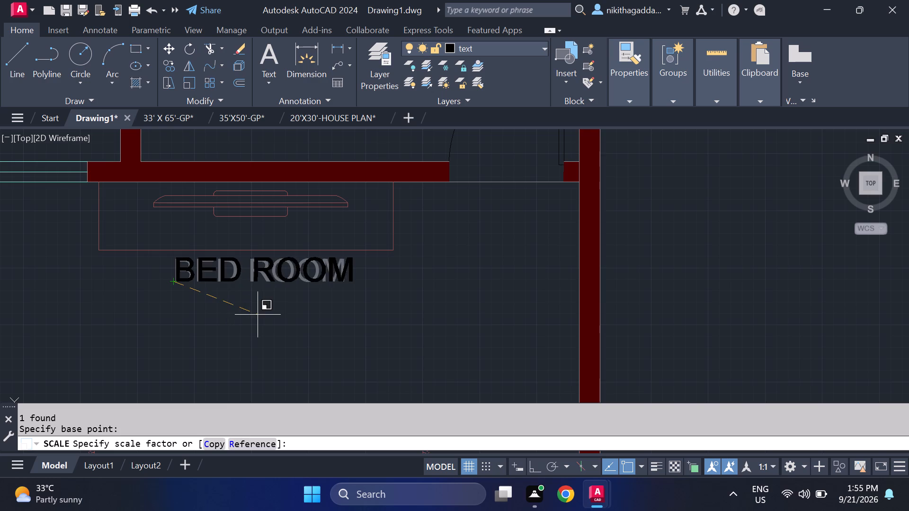
{"action": "left_click", "coordinate": [268, 321]}
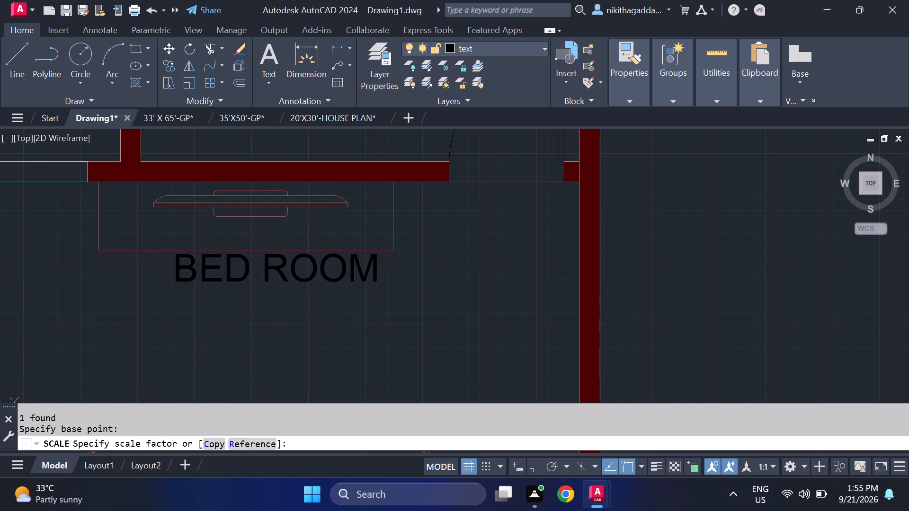
Move the enlarged BED ROOM label down into the clear space between the TV unit and the bed.
{"action": "scroll", "coordinate": [386, 285], "scroll_direction": "down", "scroll_amount": 2}
{"action": "middle_click_drag", "start_coordinate": [386, 278], "coordinate": [383, 252]}
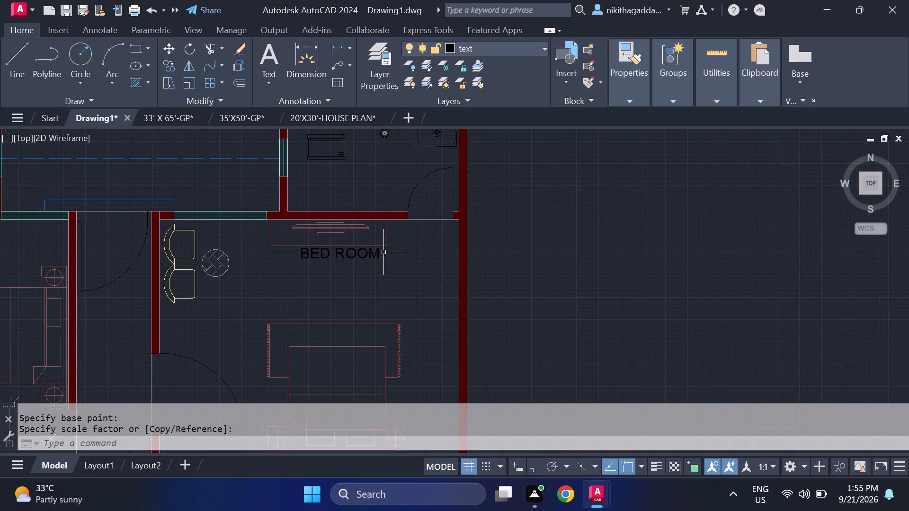
{"action": "left_click", "coordinate": [396, 247]}
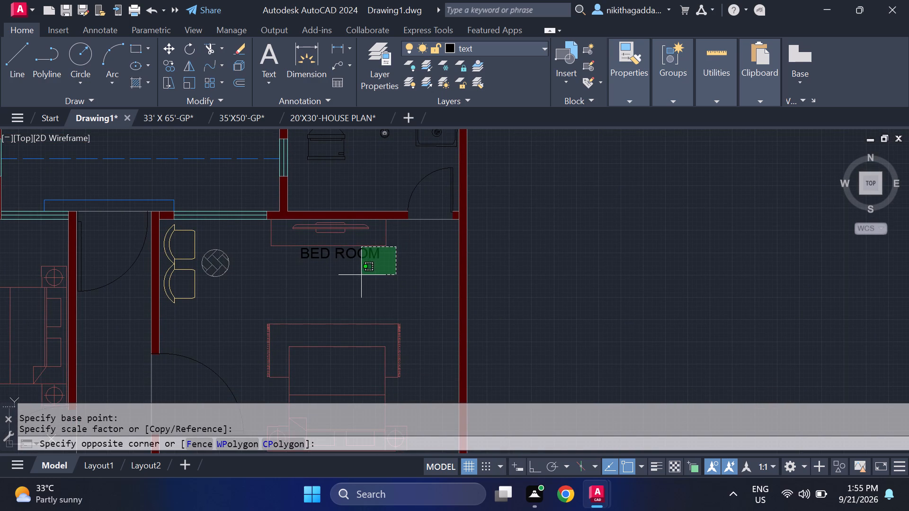
{"action": "left_click", "coordinate": [361, 275]}
{"action": "key", "text": "m"}
{"action": "key", "text": "Return"}
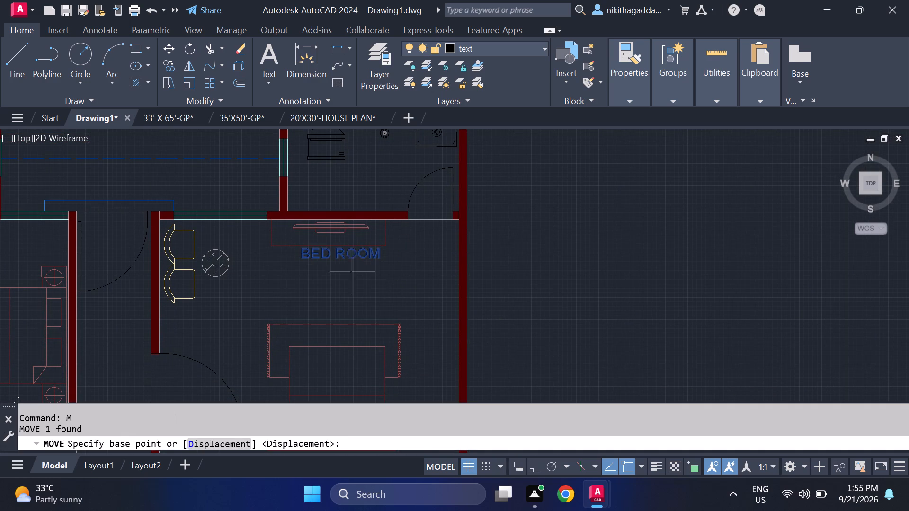
{"action": "left_click", "coordinate": [344, 255]}
{"action": "scroll", "coordinate": [300, 277], "scroll_direction": "up", "scroll_amount": 1}
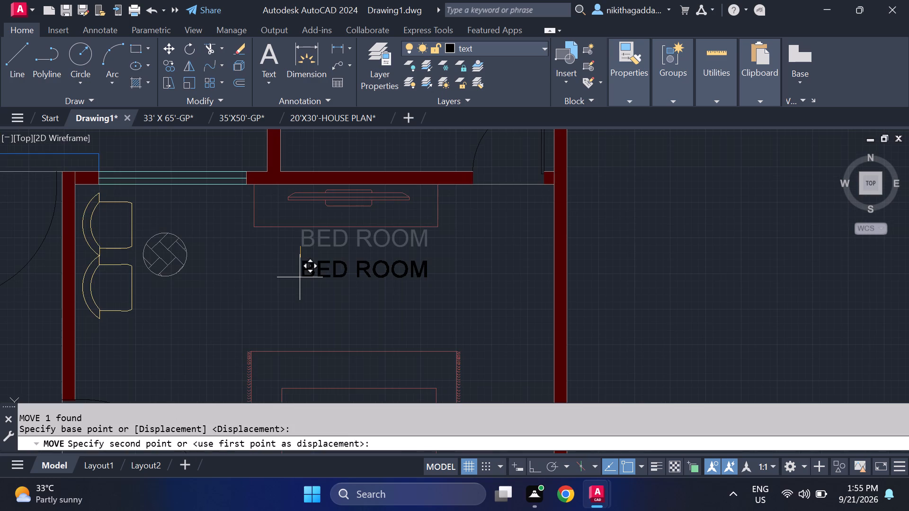
{"action": "left_click", "coordinate": [291, 278]}
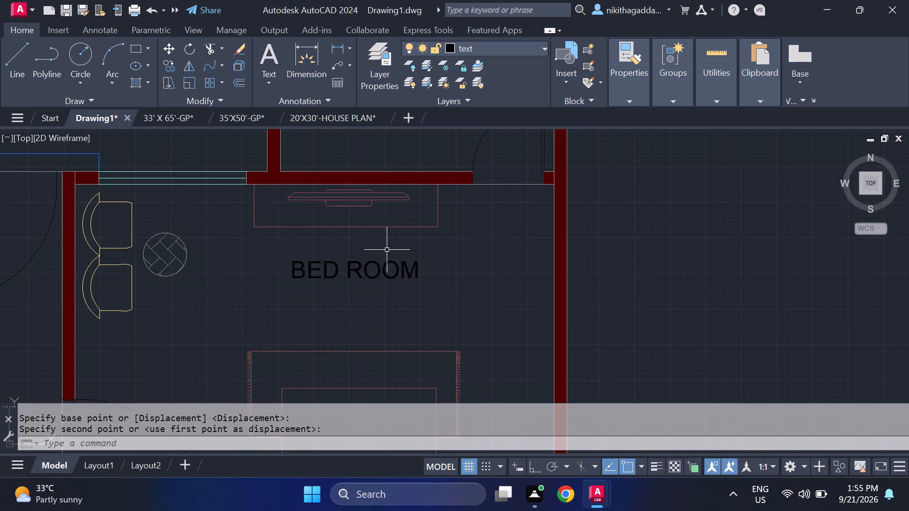
Copy the BED ROOM label once, directly below itself, as a second text line.
{"action": "left_click_drag", "start_coordinate": [387, 250], "coordinate": [365, 264]}
{"action": "left_click", "coordinate": [324, 293]}
{"action": "type", "text": "CO"}
{"action": "key", "text": "Return"}
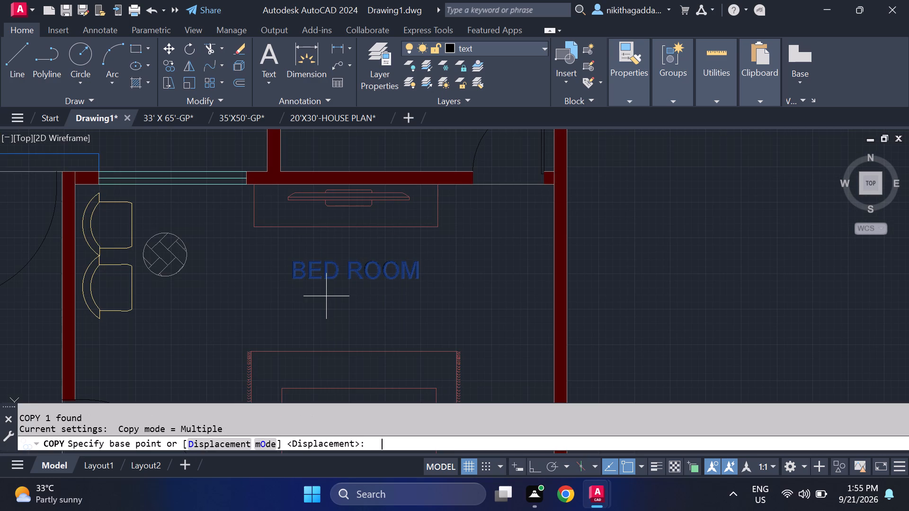
{"action": "left_click", "coordinate": [342, 277]}
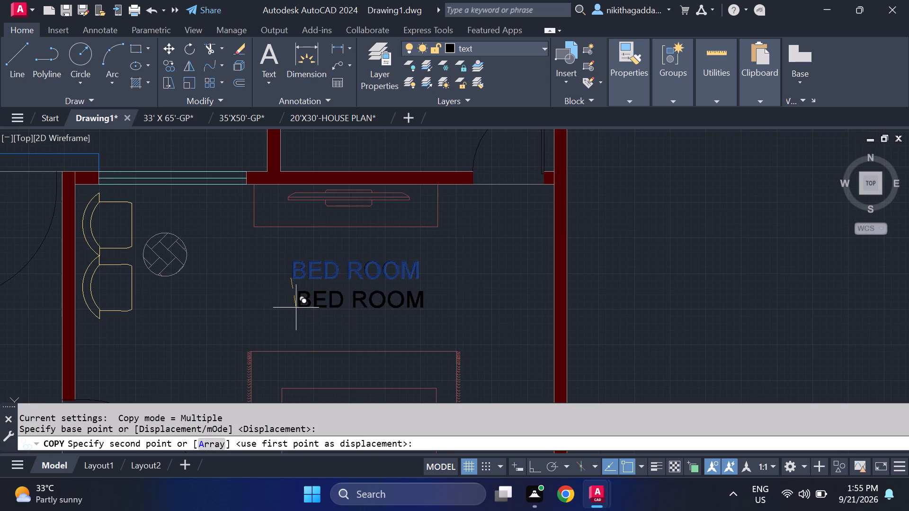
{"action": "left_click", "coordinate": [289, 306]}
{"action": "key", "text": "Escape"}
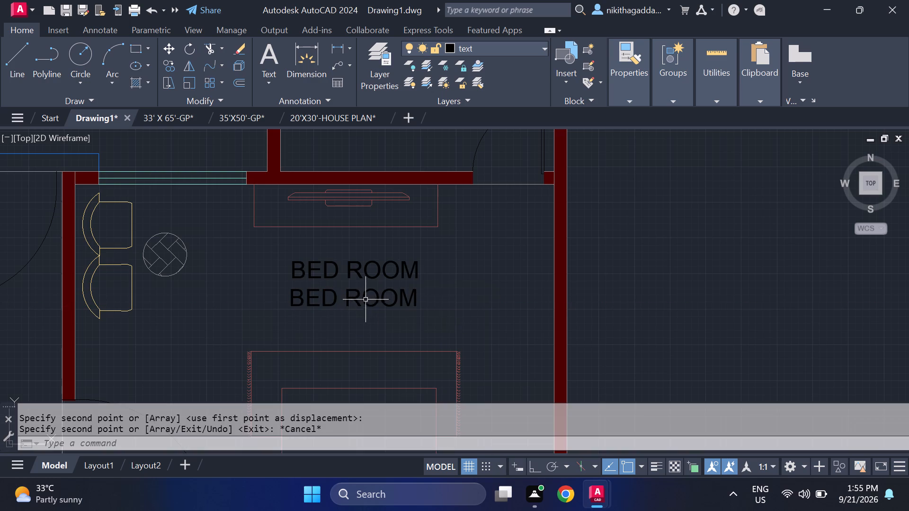
Change the lower BED ROOM line in the northeast bedroom to the room size 14'-0"X11'-0".
{"action": "double_click", "coordinate": [347, 302]}
{"action": "key", "text": "Delete"}
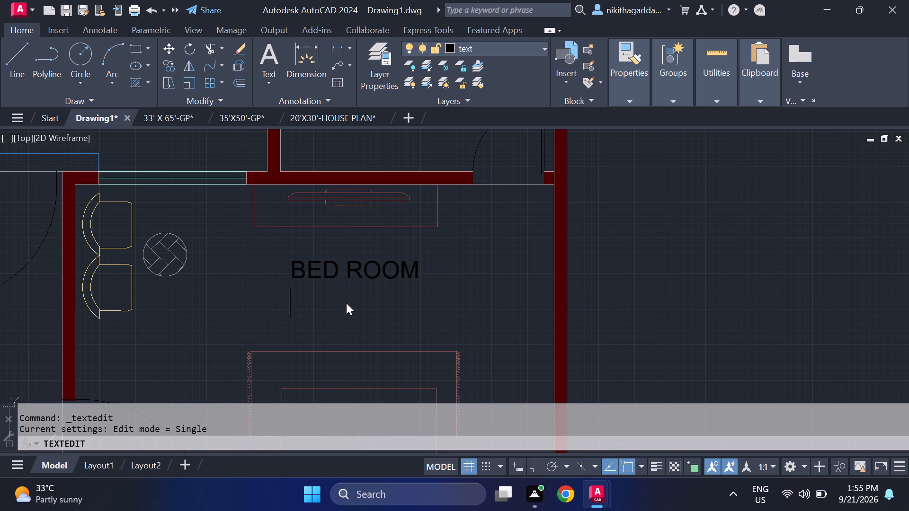
{"action": "type", "text": "14'"}
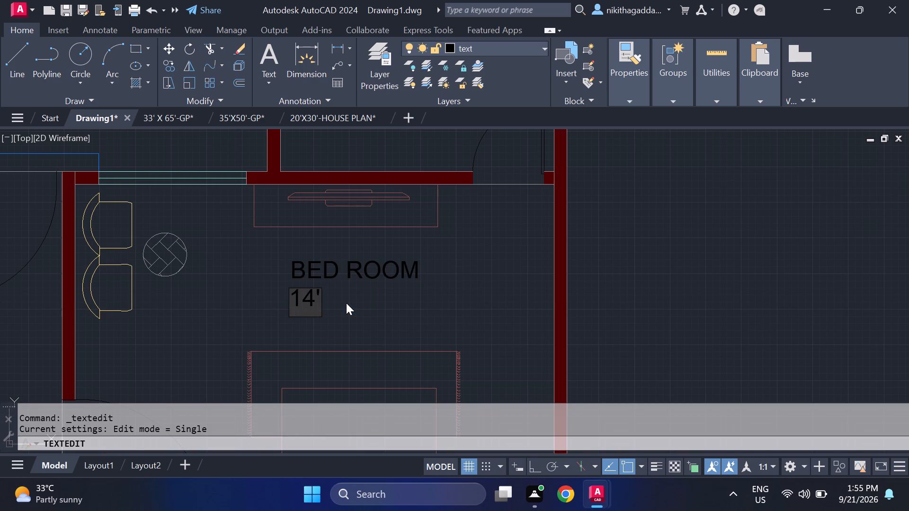
{"action": "type", "text": "-0"}
{"action": "key", "text": "shift+quotedbl"}
{"action": "key", "text": "x"}
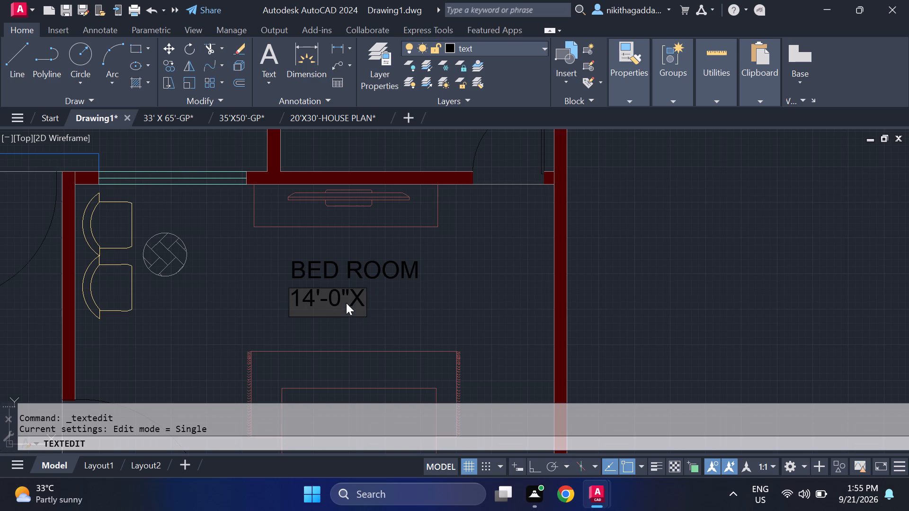
{"action": "type", "text": "11'"}
{"action": "key", "text": "minus"}
{"action": "key", "text": "0"}
{"action": "key", "text": "shift+quotedbl"}
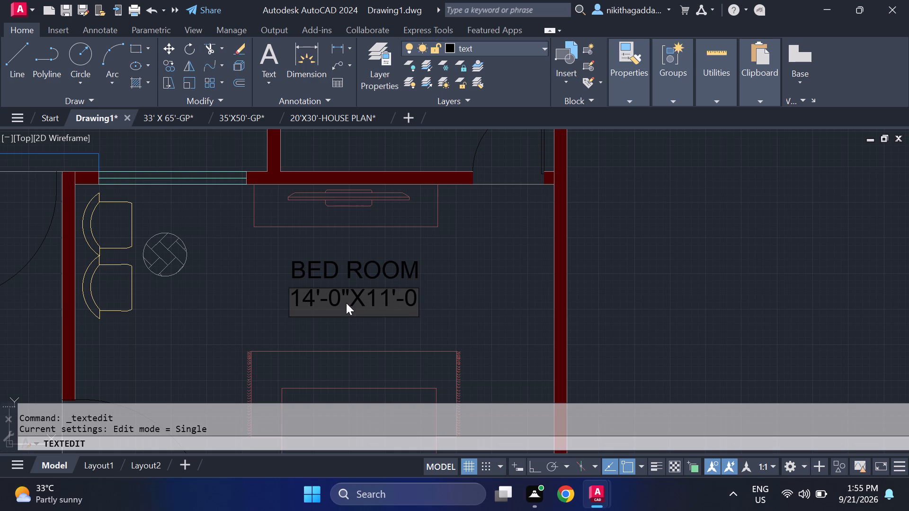
{"action": "key", "text": "Return"}
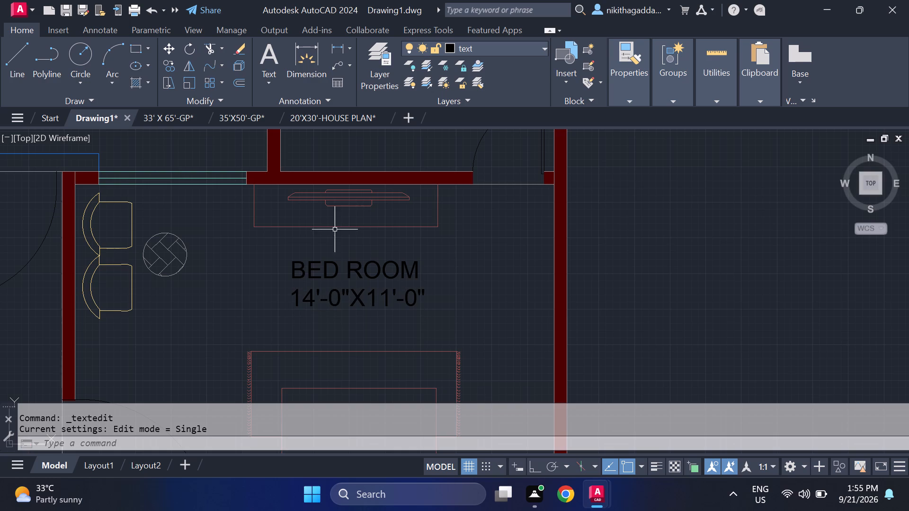
Copy the two-line BED ROOM and size label into the northwest bedroom, just above the wardrobe.
{"action": "scroll", "coordinate": [335, 229], "scroll_direction": "down", "scroll_amount": 3}
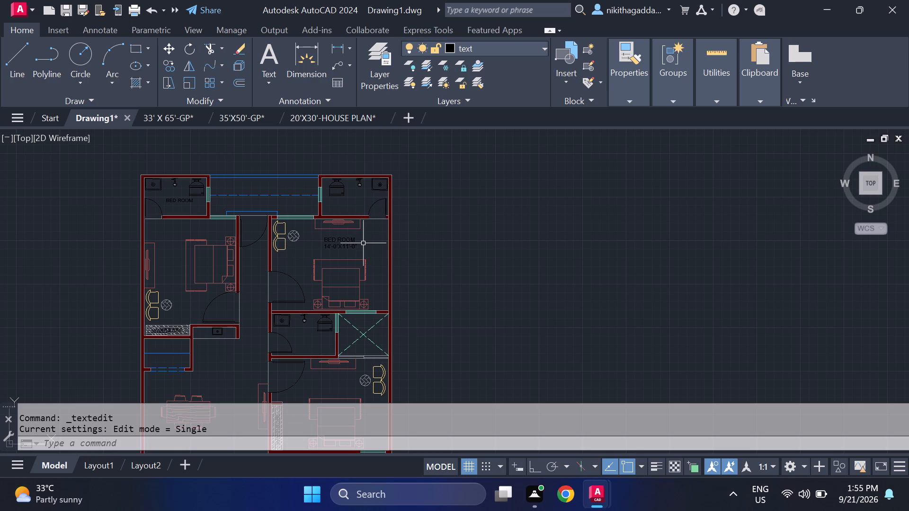
{"action": "middle_click_drag", "start_coordinate": [363, 244], "coordinate": [397, 204]}
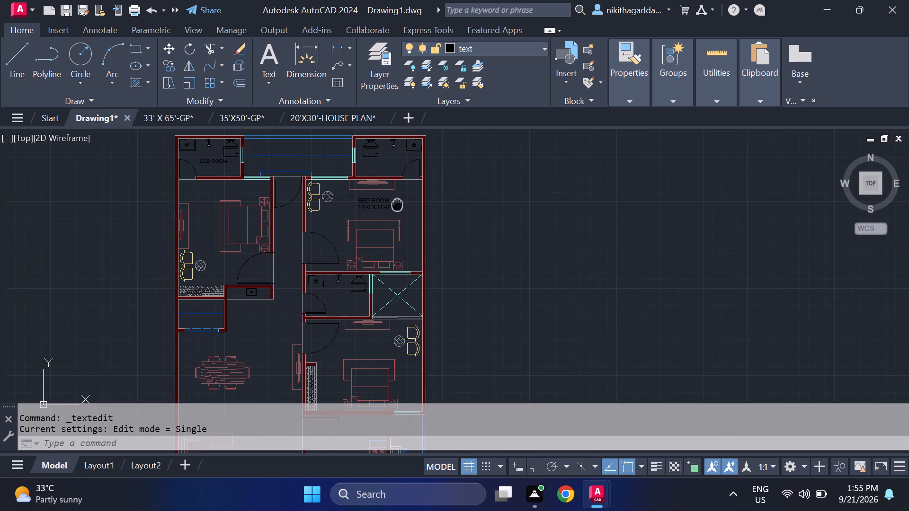
{"action": "middle_click_drag", "start_coordinate": [397, 204], "coordinate": [398, 203]}
{"action": "left_click", "coordinate": [399, 196]}
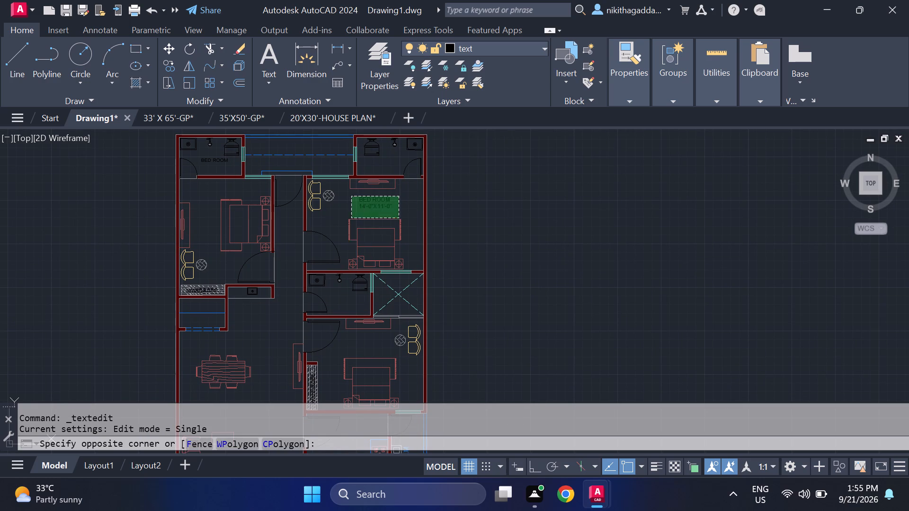
{"action": "left_click", "coordinate": [351, 218]}
{"action": "type", "text": "CO"}
{"action": "key", "text": "Return"}
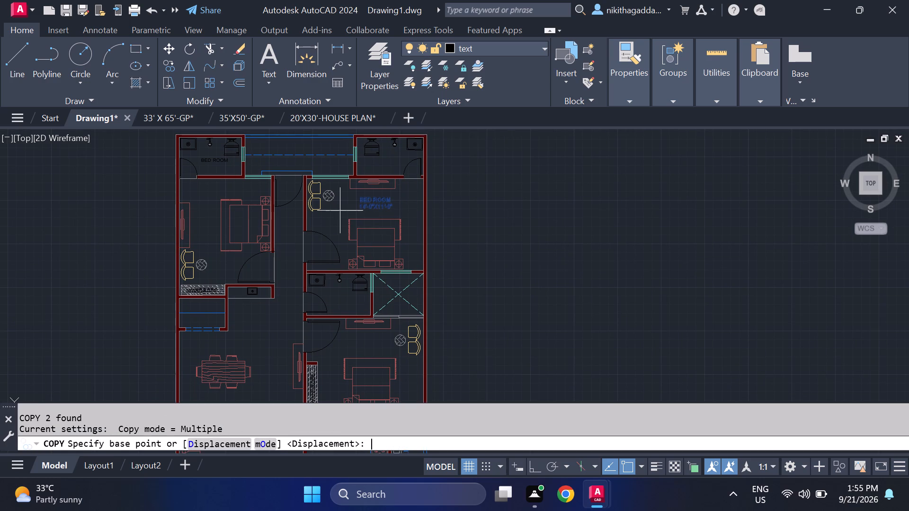
{"action": "left_click", "coordinate": [362, 210]}
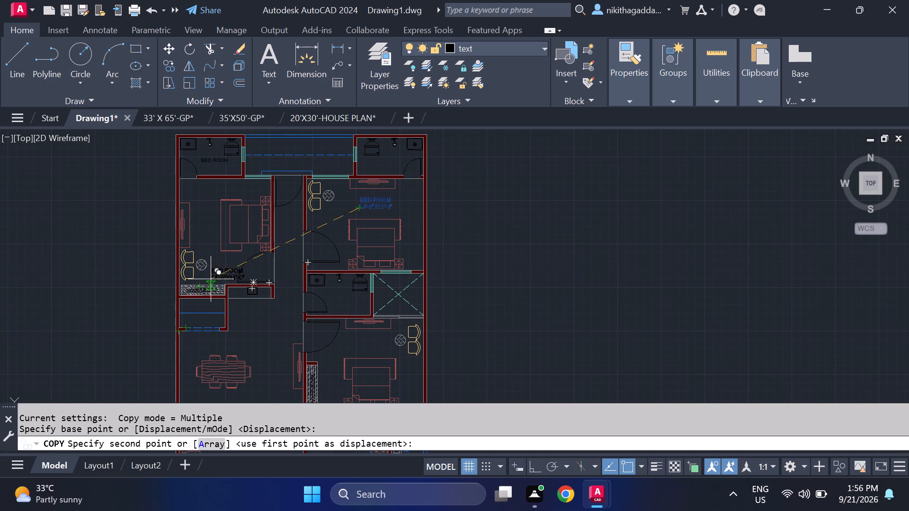
{"action": "scroll", "coordinate": [212, 278], "scroll_direction": "up", "scroll_amount": 3}
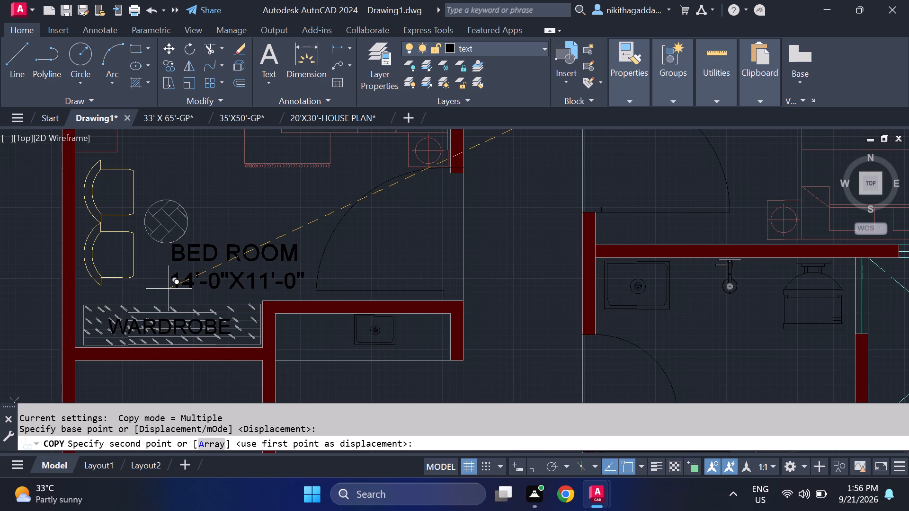
{"action": "left_click", "coordinate": [171, 291]}
Place further copies of the two-line label in the small room below the wardrobe and in the southern bedroom, above its bed.
{"action": "scroll", "coordinate": [344, 293], "scroll_direction": "down", "scroll_amount": 3}
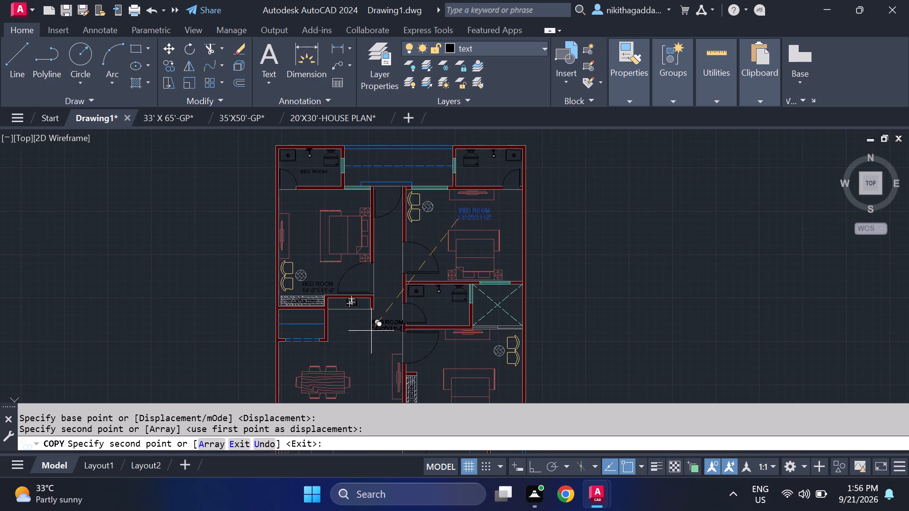
{"action": "middle_click_drag", "start_coordinate": [365, 351], "coordinate": [333, 247]}
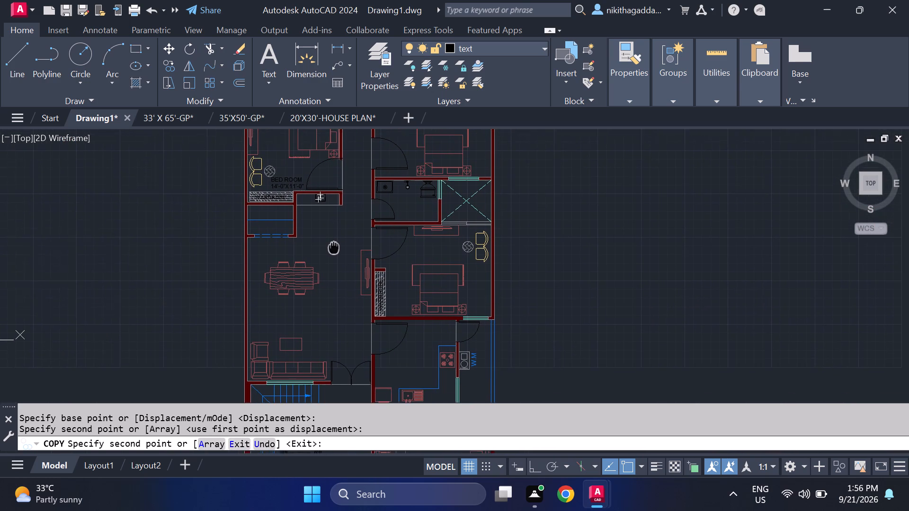
{"action": "middle_click_drag", "start_coordinate": [333, 247], "coordinate": [328, 275]}
{"action": "scroll", "coordinate": [259, 236], "scroll_direction": "up", "scroll_amount": 2}
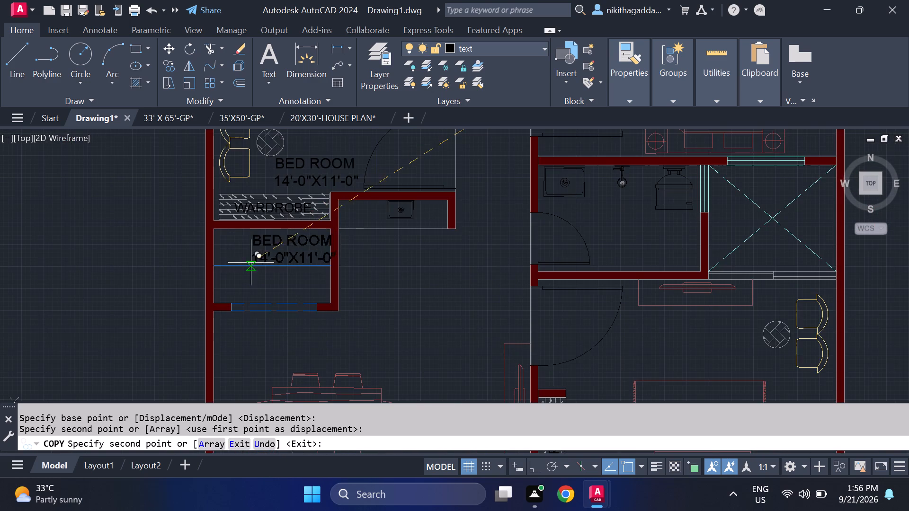
{"action": "scroll", "coordinate": [248, 265], "scroll_direction": "up", "scroll_amount": 1}
{"action": "left_click", "coordinate": [228, 278]}
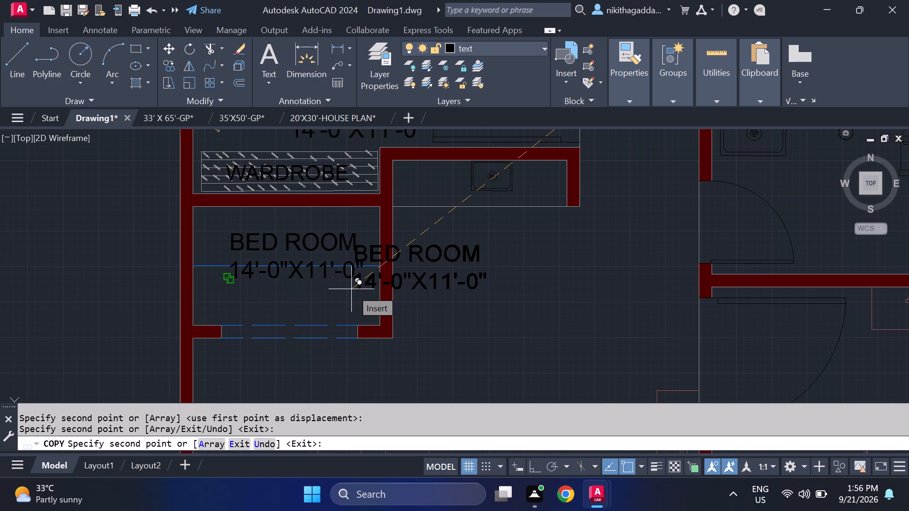
{"action": "scroll", "coordinate": [359, 293], "scroll_direction": "down", "scroll_amount": 1}
{"action": "middle_click_drag", "start_coordinate": [494, 365], "coordinate": [298, 216]}
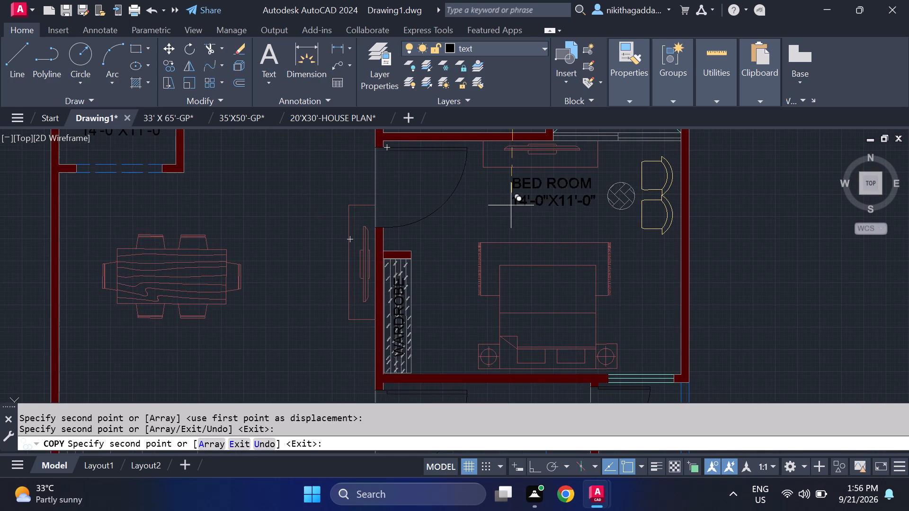
{"action": "left_click", "coordinate": [502, 216]}
Place copies of the two-line label in the hall between the dining table and sofas, and in the kitchen.
{"action": "scroll", "coordinate": [520, 245], "scroll_direction": "down", "scroll_amount": 2}
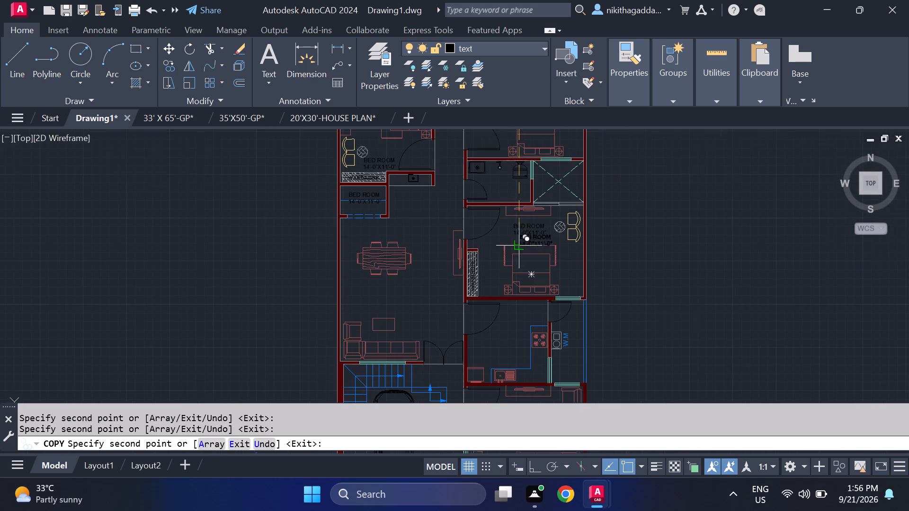
{"action": "middle_click_drag", "start_coordinate": [531, 288], "coordinate": [529, 194]}
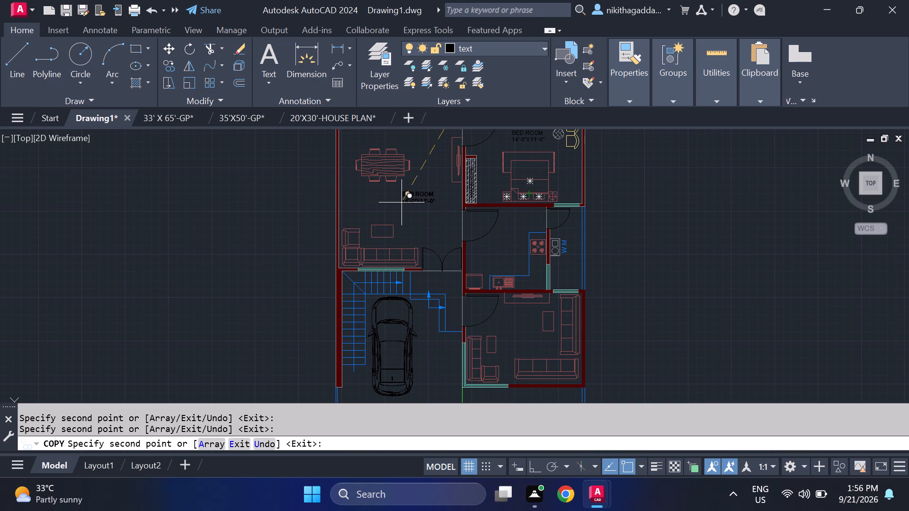
{"action": "left_click", "coordinate": [402, 200]}
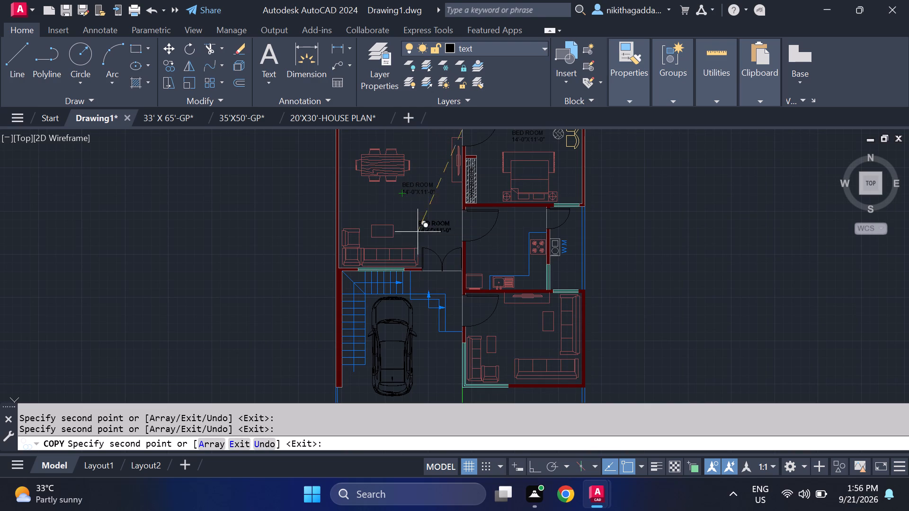
{"action": "middle_click_drag", "start_coordinate": [560, 293], "coordinate": [484, 202]}
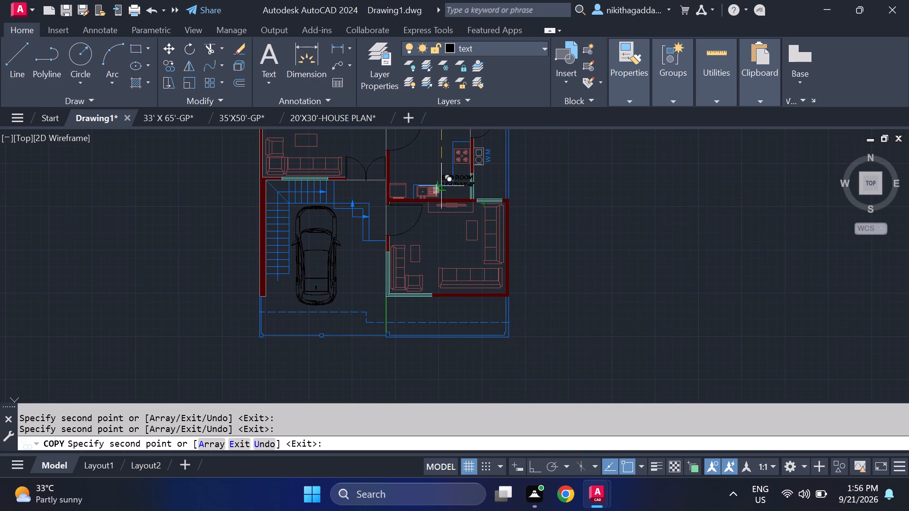
{"action": "scroll", "coordinate": [428, 214], "scroll_direction": "up", "scroll_amount": 1}
{"action": "middle_click_drag", "start_coordinate": [430, 229], "coordinate": [440, 334]}
{"action": "left_click", "coordinate": [413, 233]}
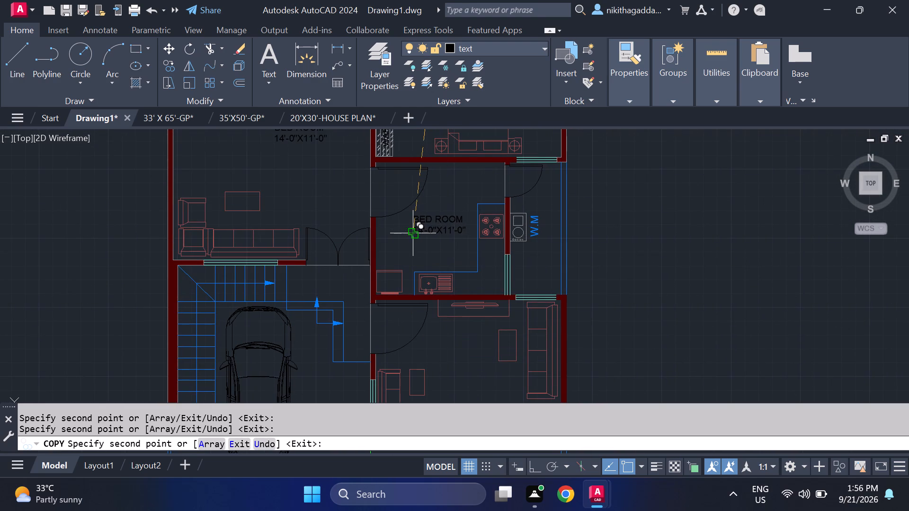
Place copies of the two-line label in the front sofa room and in the parking area beside the car.
{"action": "middle_click_drag", "start_coordinate": [475, 317], "coordinate": [472, 230]}
{"action": "left_click", "coordinate": [433, 269]}
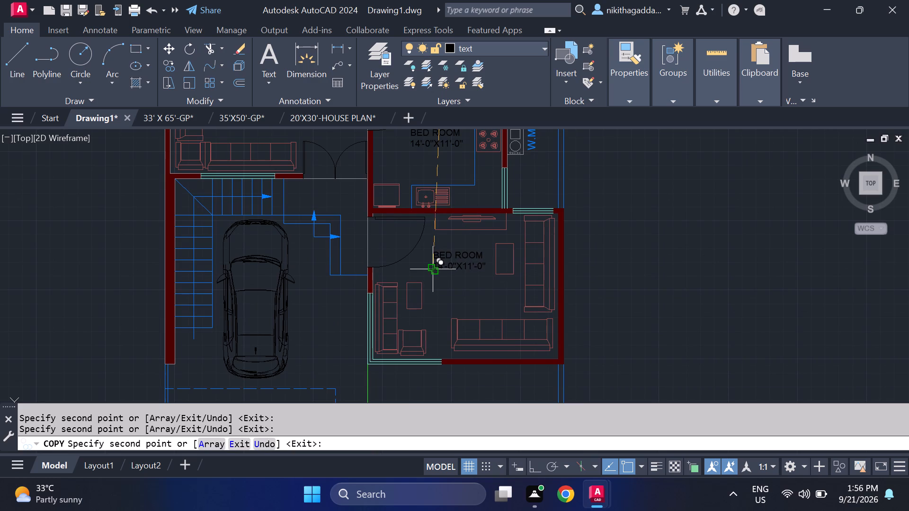
{"action": "left_click", "coordinate": [300, 326]}
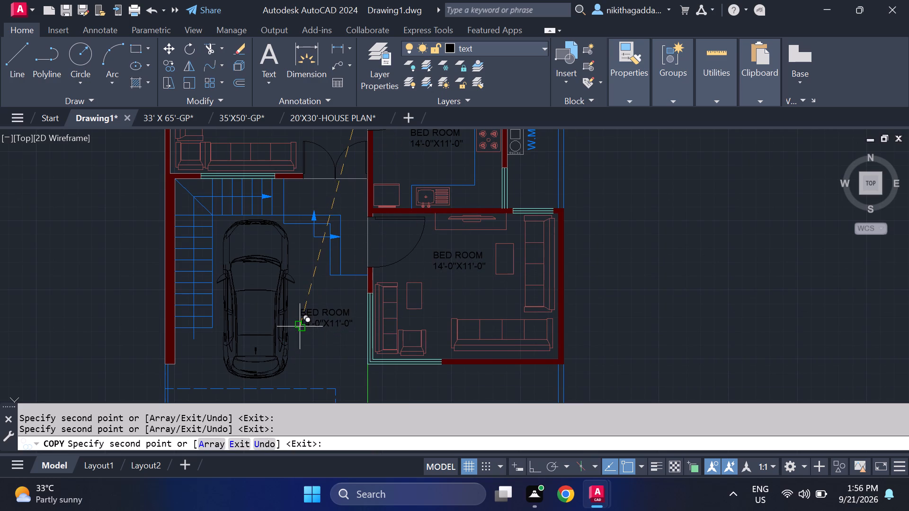
Place a last copy of the two-line label in the front strip below the car and end the copying.
{"action": "scroll", "coordinate": [400, 308], "scroll_direction": "down", "scroll_amount": 2}
{"action": "middle_click_drag", "start_coordinate": [469, 327], "coordinate": [482, 256]}
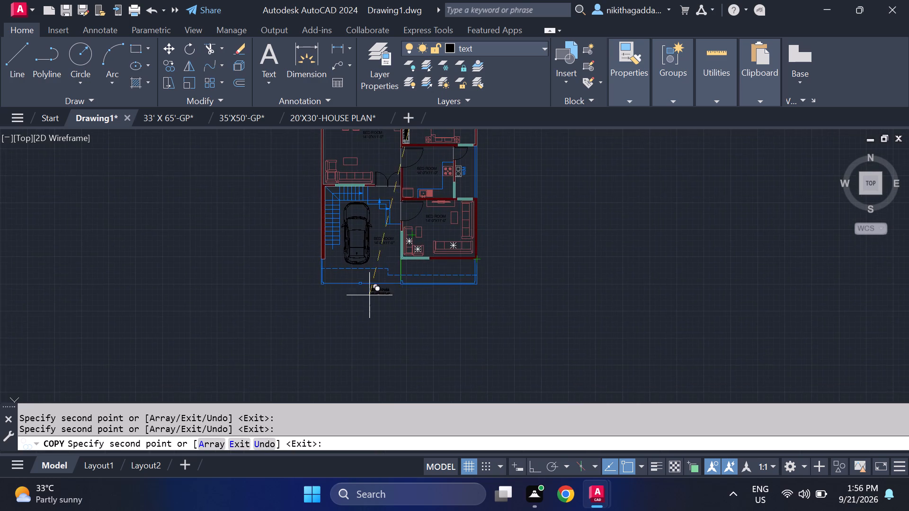
{"action": "scroll", "coordinate": [351, 300], "scroll_direction": "up", "scroll_amount": 3}
{"action": "left_click", "coordinate": [324, 222]}
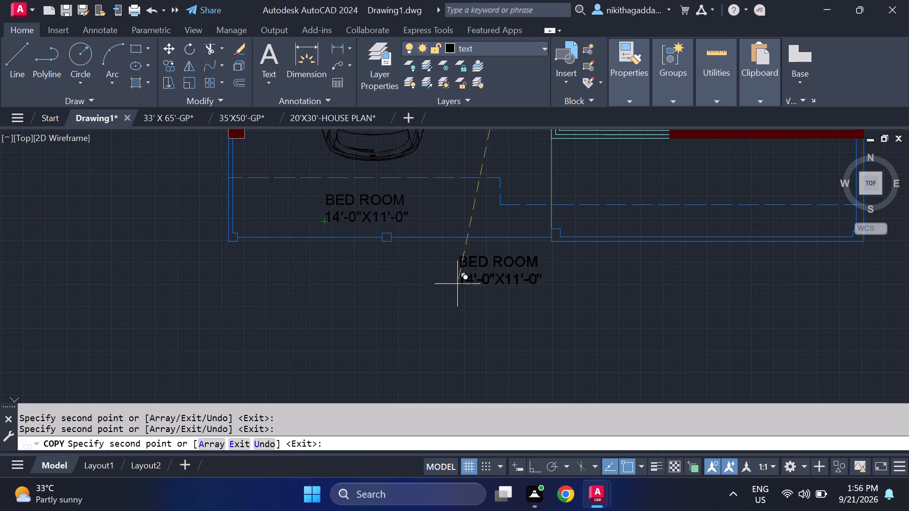
{"action": "scroll", "coordinate": [497, 305], "scroll_direction": "down", "scroll_amount": 2}
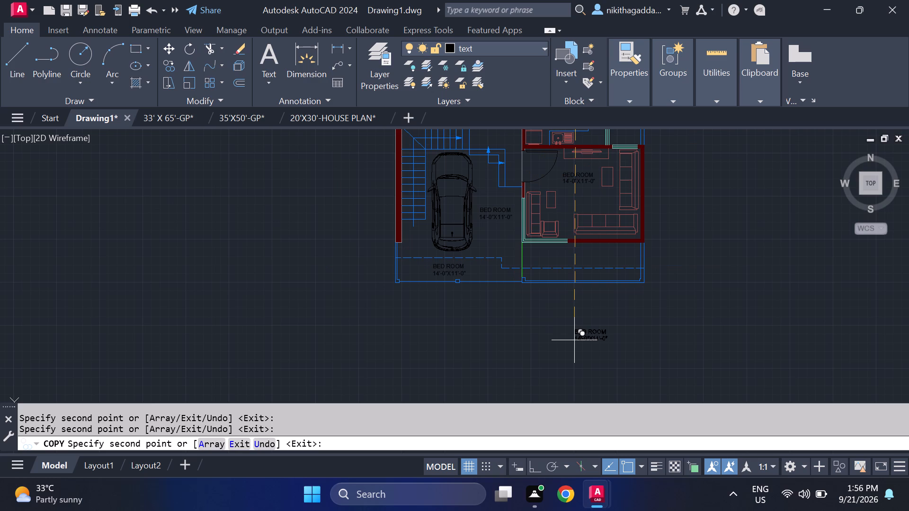
{"action": "key", "text": "Escape"}
Delete the size line of the front strip's label and change its BED ROOM text to PROJECTION.
{"action": "scroll", "coordinate": [476, 258], "scroll_direction": "up", "scroll_amount": 2}
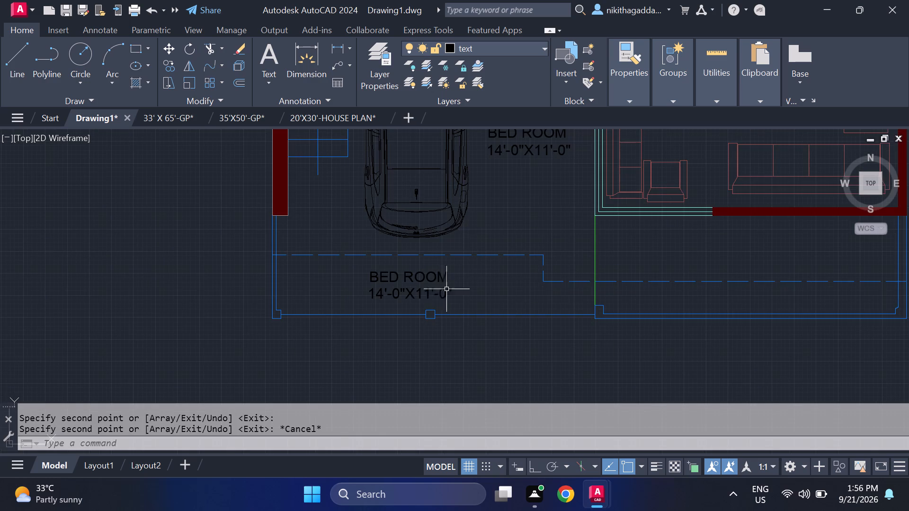
{"action": "left_click", "coordinate": [416, 298]}
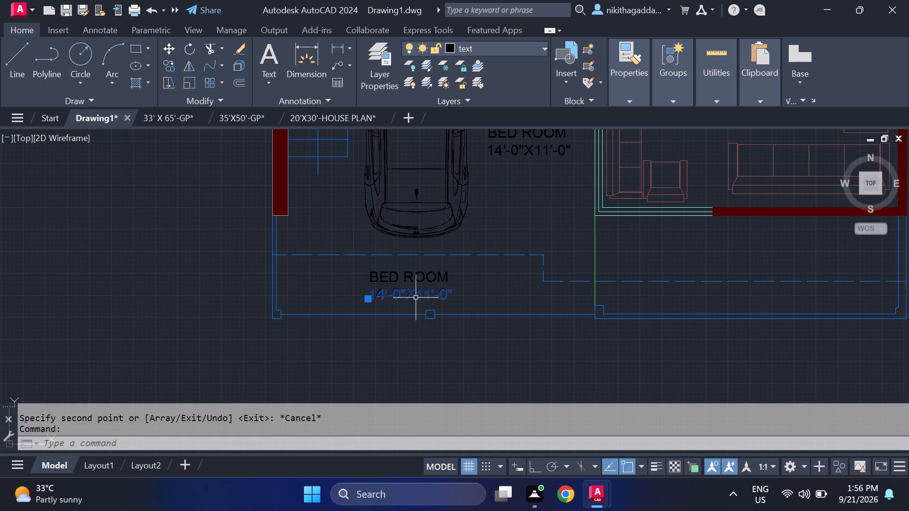
{"action": "key", "text": "Delete"}
{"action": "double_click", "coordinate": [391, 278]}
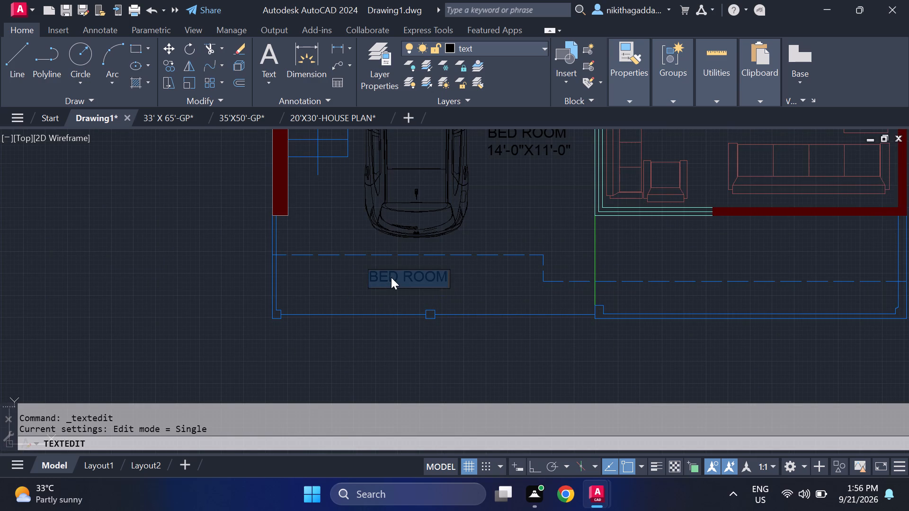
{"action": "key", "text": "Delete"}
{"action": "type", "text": "PROJECTION"}
{"action": "key", "text": "Return"}
Change the BED ROOM text of the label beside the car to PORTICO/STAIR.
{"action": "key", "text": "Return"}
{"action": "scroll", "coordinate": [417, 277], "scroll_direction": "down", "scroll_amount": 4}
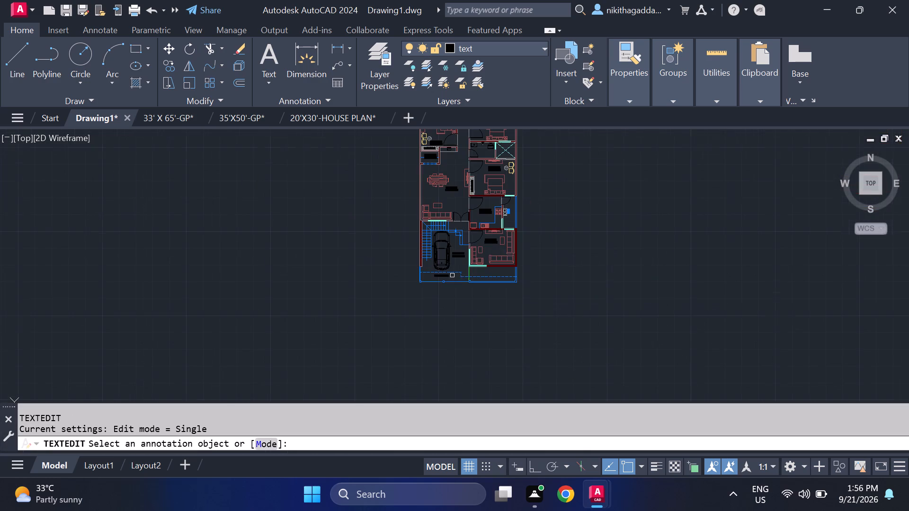
{"action": "scroll", "coordinate": [448, 240], "scroll_direction": "up", "scroll_amount": 2}
{"action": "middle_click_drag", "start_coordinate": [486, 295], "coordinate": [475, 315]}
{"action": "scroll", "coordinate": [471, 313], "scroll_direction": "up", "scroll_amount": 2}
{"action": "left_click", "coordinate": [459, 263]}
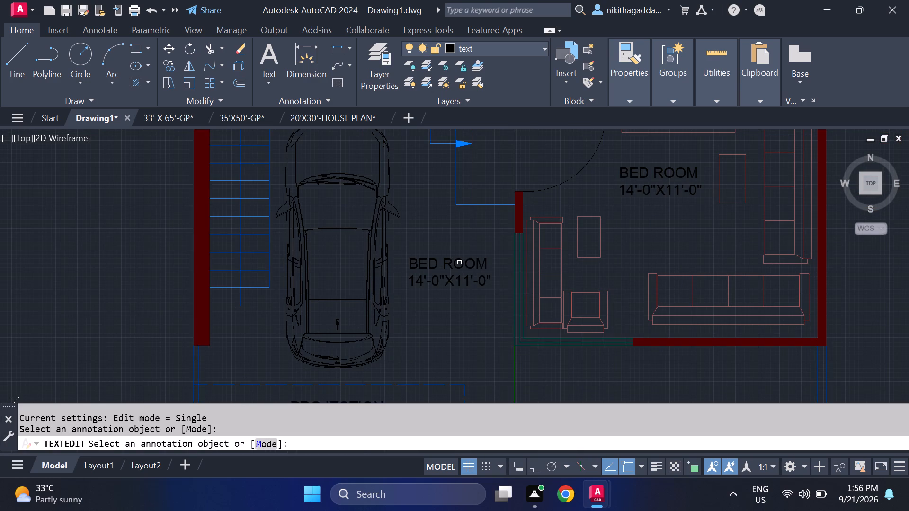
{"action": "left_click", "coordinate": [459, 263]}
{"action": "left_click", "coordinate": [463, 263]}
{"action": "key", "text": "Delete"}
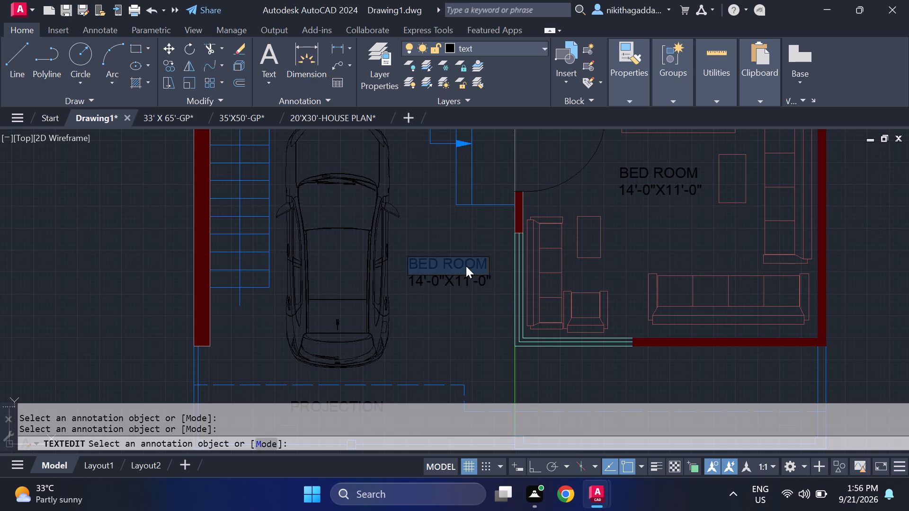
{"action": "type", "text": "PORTU"}
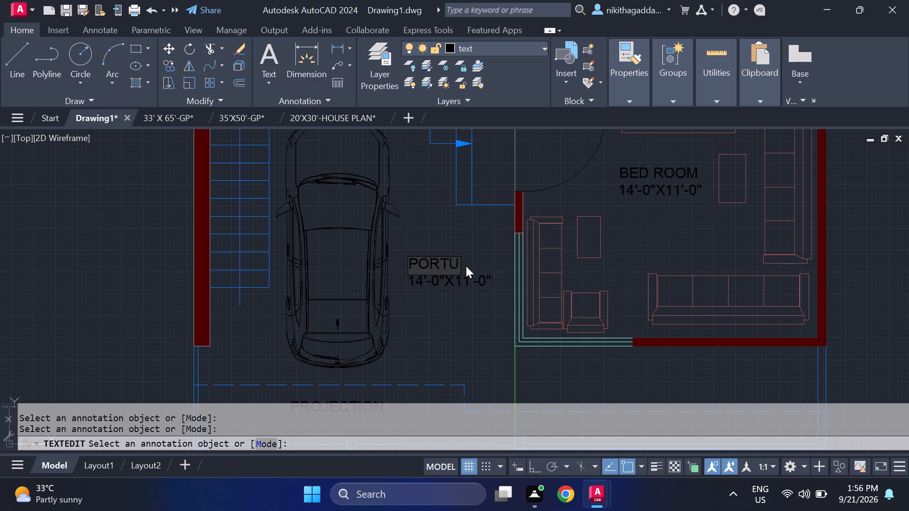
{"action": "key", "text": "BackSpace"}
{"action": "type", "text": "ICO"}
{"action": "key", "text": "slash"}
{"action": "type", "text": "STAIR"}
{"action": "key", "text": "Return"}
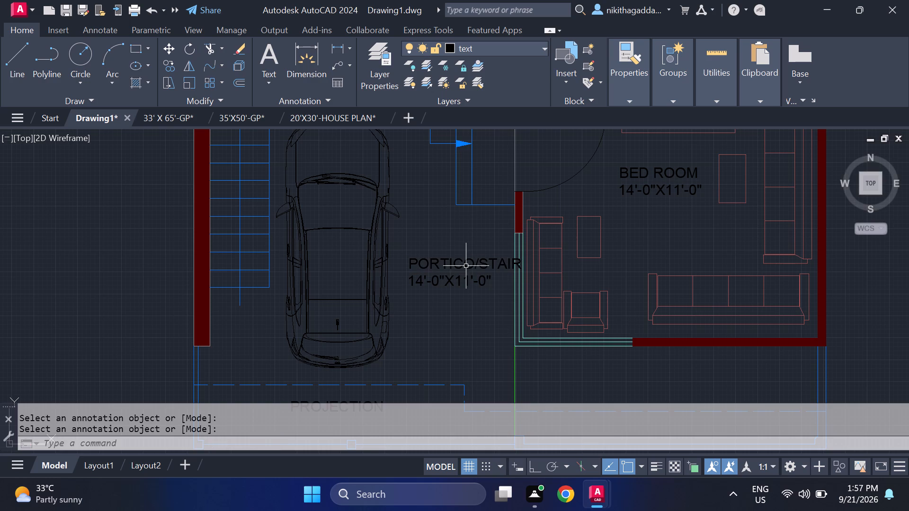
Edit the size line under PORTICO/STAIR to read 14'-6"X20'-0".
{"action": "key", "text": "Return"}
{"action": "left_click", "coordinate": [470, 281]}
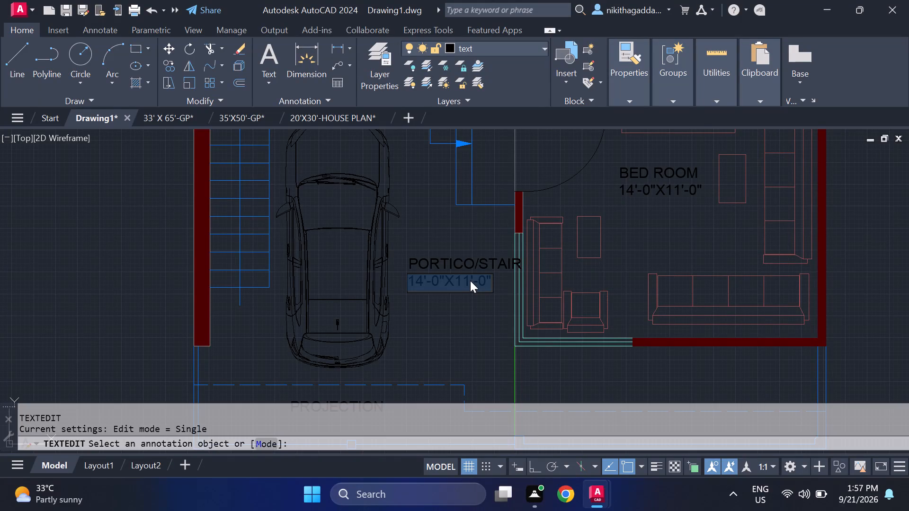
{"action": "scroll", "coordinate": [444, 287], "scroll_direction": "up", "scroll_amount": 1}
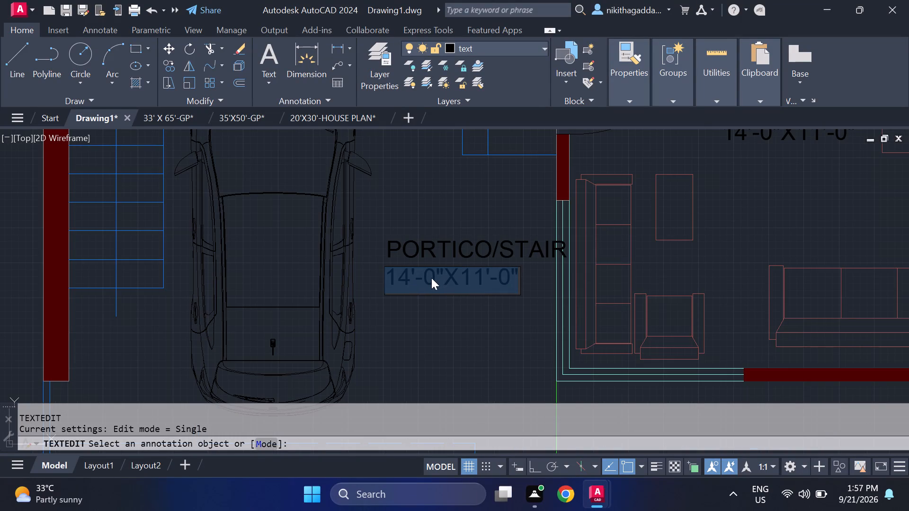
{"action": "left_click", "coordinate": [431, 278]}
{"action": "key", "text": "BackSpace"}
{"action": "key", "text": "6"}
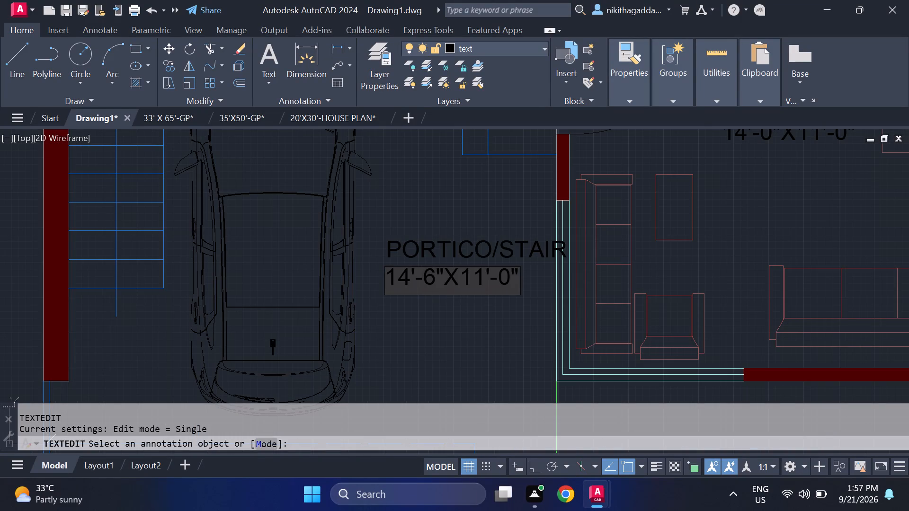
{"action": "left_click", "coordinate": [484, 270]}
{"action": "key", "text": "BackSpace"}
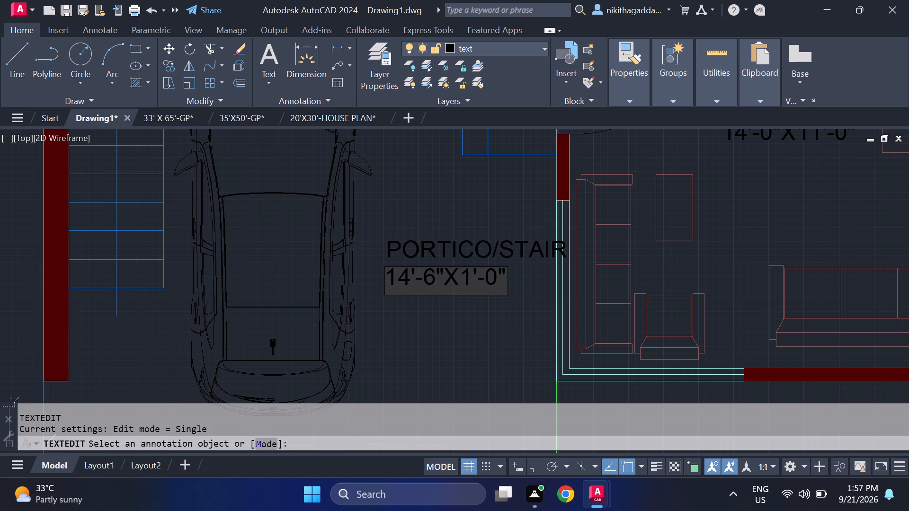
{"action": "key", "text": "BackSpace"}
{"action": "type", "text": "20"}
{"action": "key", "text": "Return"}
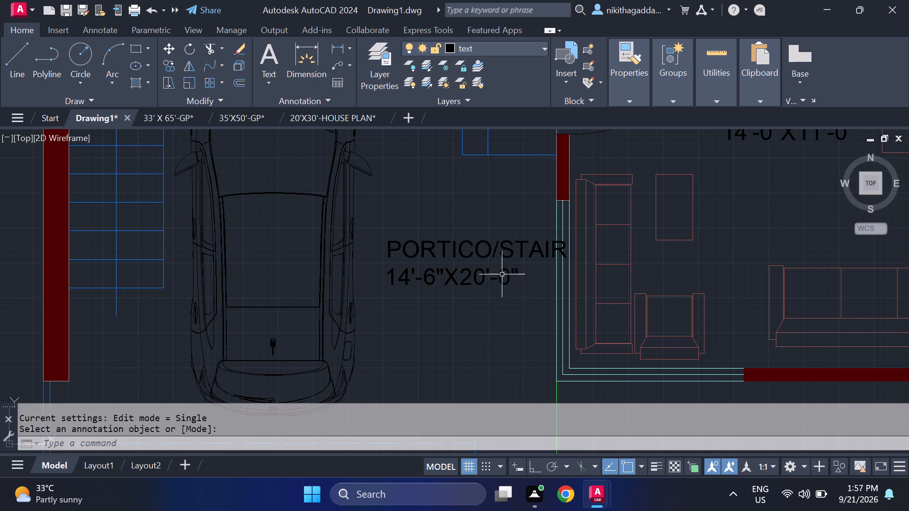
Move the PORTICO/STAIR text slightly sideways, toward the car, to centre it over its size line.
{"action": "left_click", "coordinate": [508, 241]}
{"action": "key", "text": "m"}
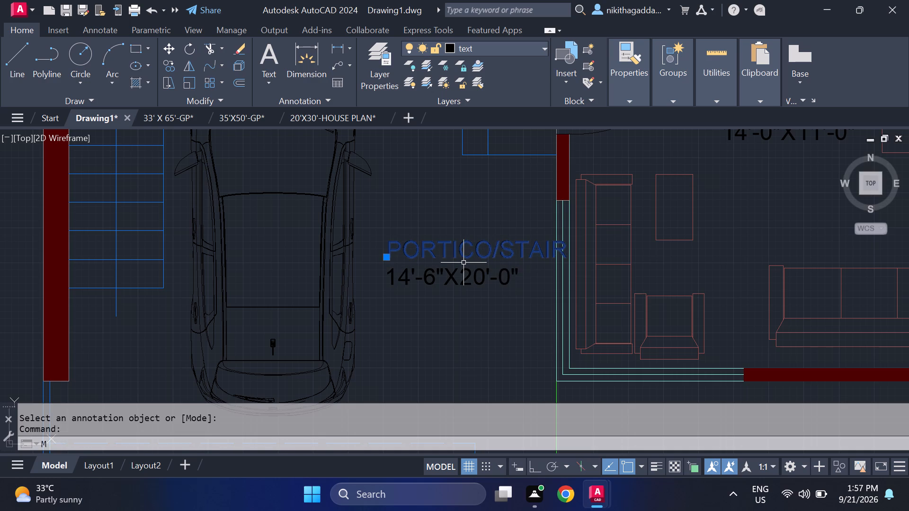
{"action": "key", "text": "Return"}
{"action": "left_click", "coordinate": [397, 261]}
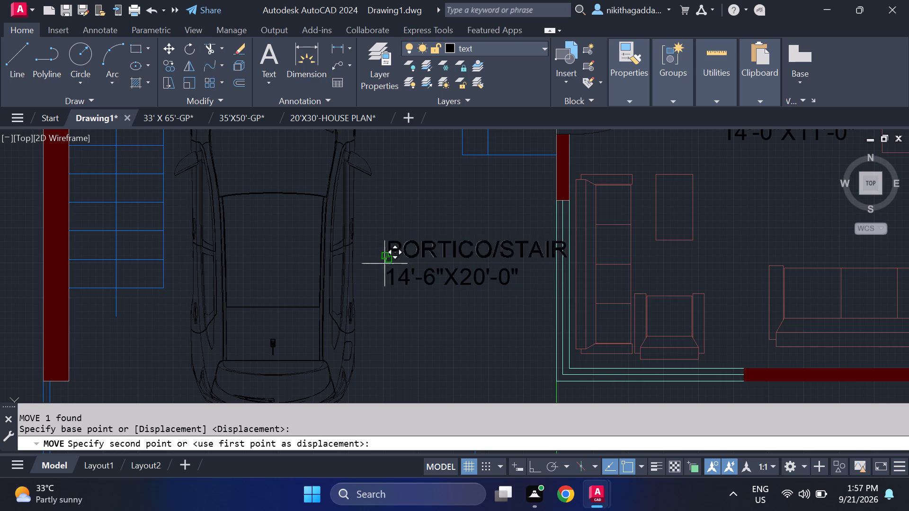
{"action": "left_click", "coordinate": [373, 259]}
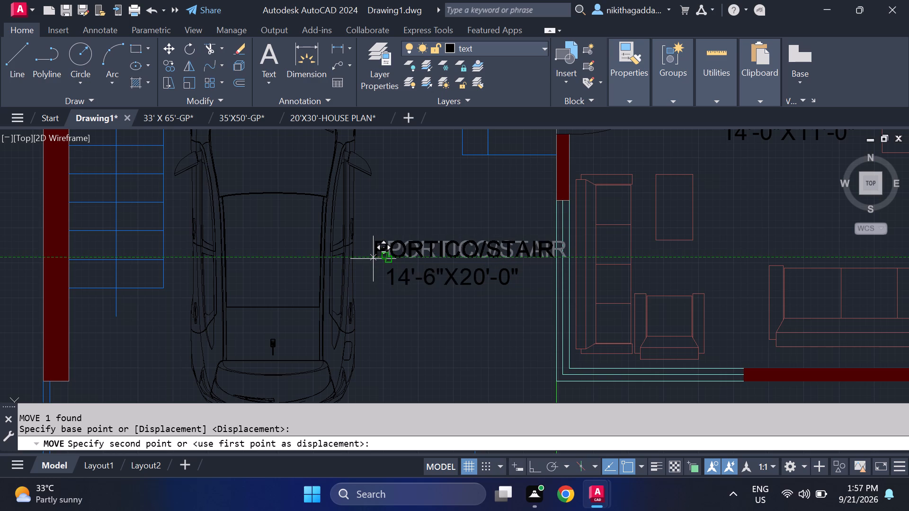
Change the BED ROOM text in the front sofa room to DRAWING ROOM.
{"action": "scroll", "coordinate": [437, 260], "scroll_direction": "up", "scroll_amount": 1}
{"action": "scroll", "coordinate": [436, 254], "scroll_direction": "down", "scroll_amount": 5}
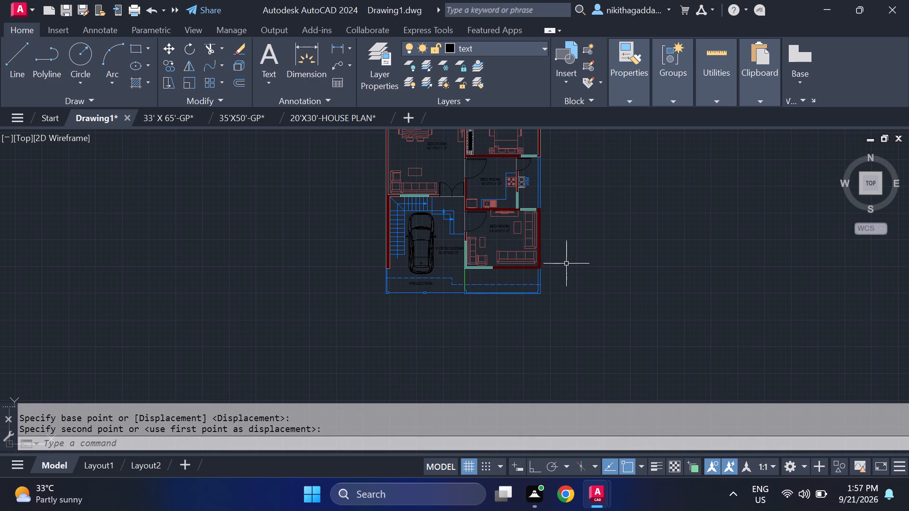
{"action": "middle_click_drag", "start_coordinate": [566, 262], "coordinate": [528, 312]}
{"action": "scroll", "coordinate": [478, 279], "scroll_direction": "up", "scroll_amount": 2}
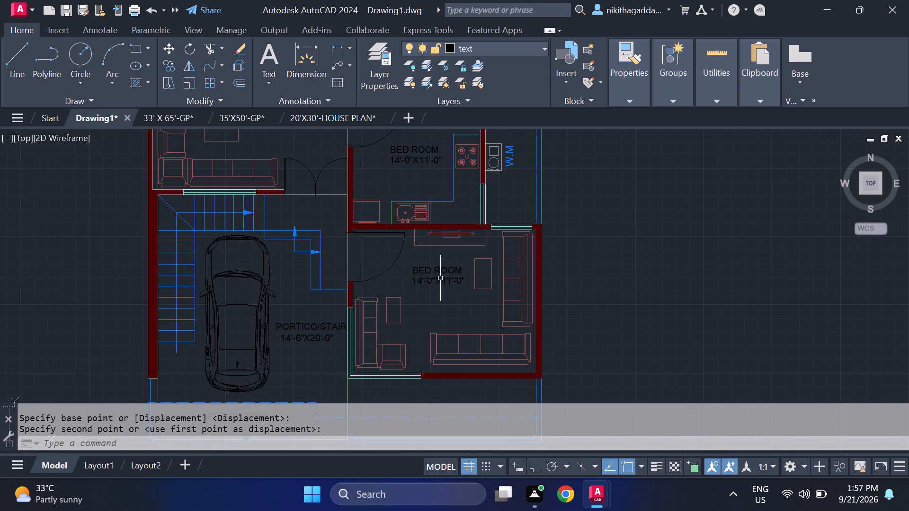
{"action": "double_click", "coordinate": [440, 272]}
{"action": "key", "text": "Delete"}
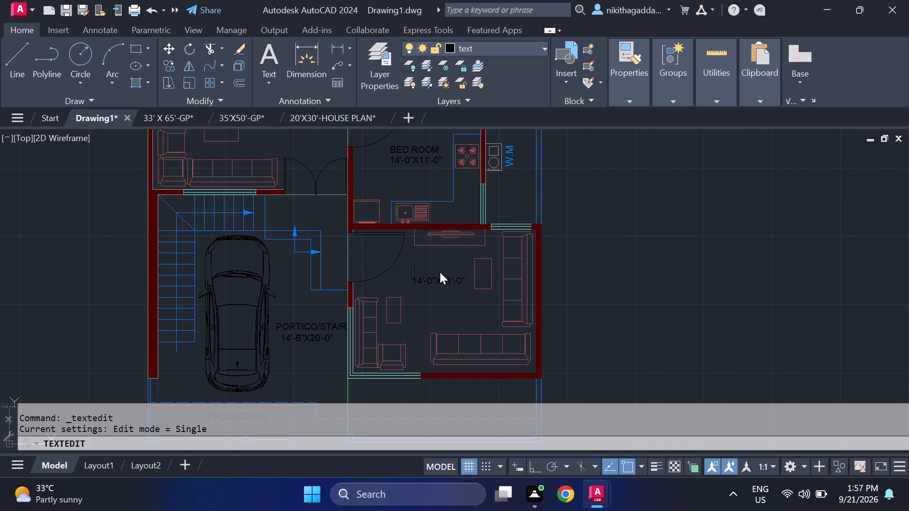
{"action": "type", "text": "DRAWING ROOM"}
{"action": "key", "text": "Return"}
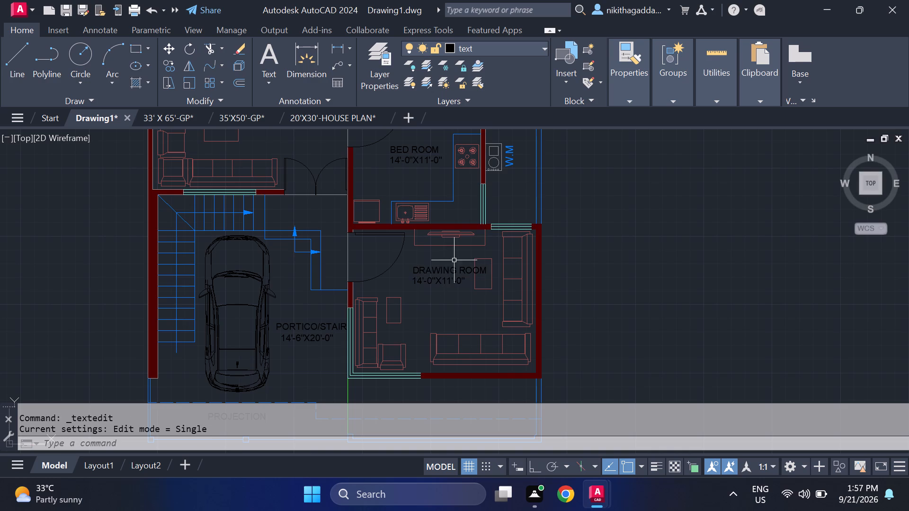
Move the DRAWING ROOM text sideways toward the room's door so it sits centred above its size line.
{"action": "left_click_drag", "start_coordinate": [454, 260], "coordinate": [450, 263]}
{"action": "left_click", "coordinate": [419, 272]}
{"action": "key", "text": "m"}
{"action": "key", "text": "Return"}
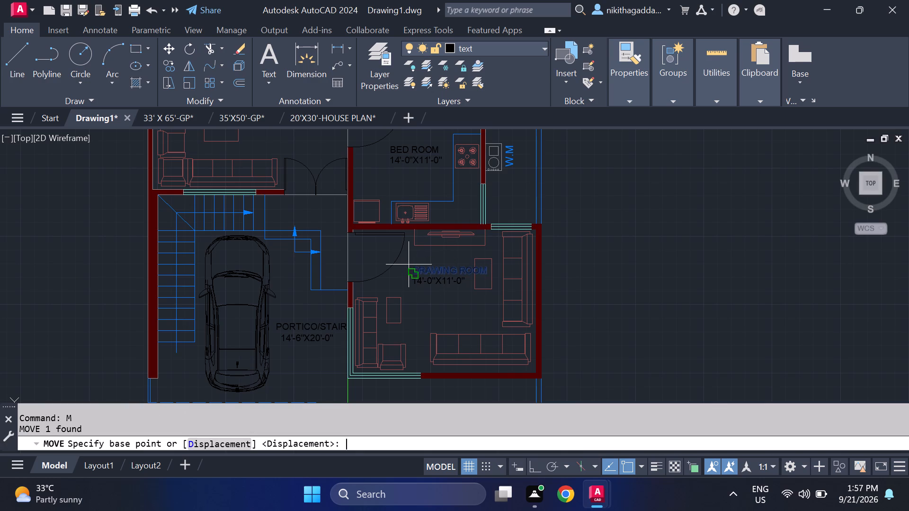
{"action": "scroll", "coordinate": [410, 264], "scroll_direction": "up", "scroll_amount": 3}
{"action": "left_click", "coordinate": [429, 299]}
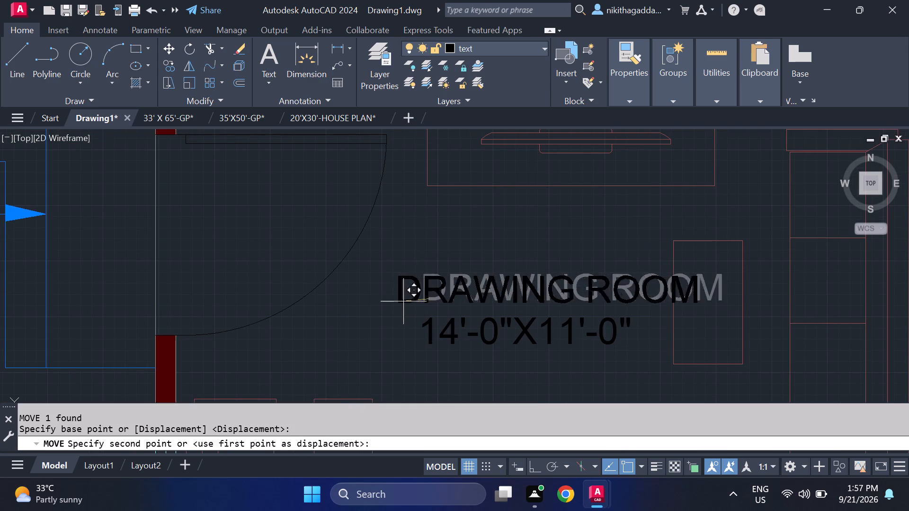
{"action": "left_click", "coordinate": [362, 298]}
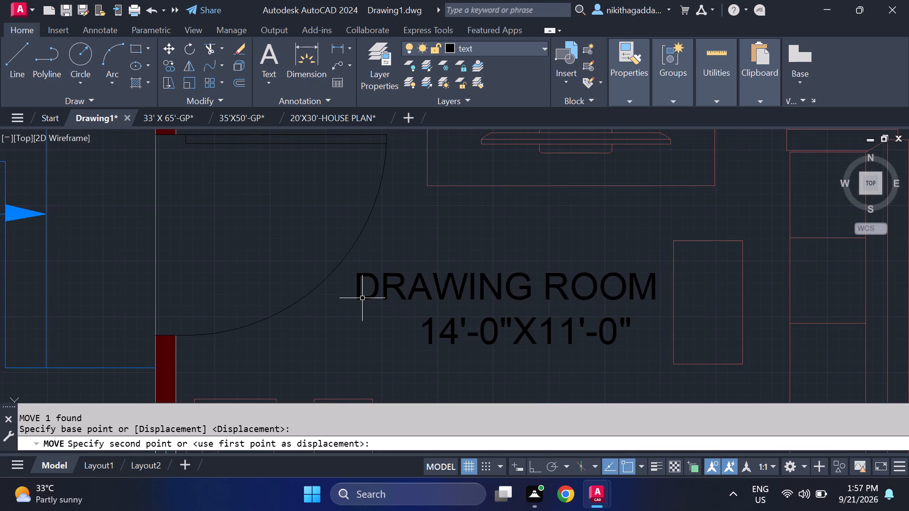
Change the BED ROOM text in the room with the stove and sink to KITCHEN.
{"action": "middle_click_drag", "start_coordinate": [504, 339], "coordinate": [486, 275]}
{"action": "scroll", "coordinate": [494, 288], "scroll_direction": "down", "scroll_amount": 2}
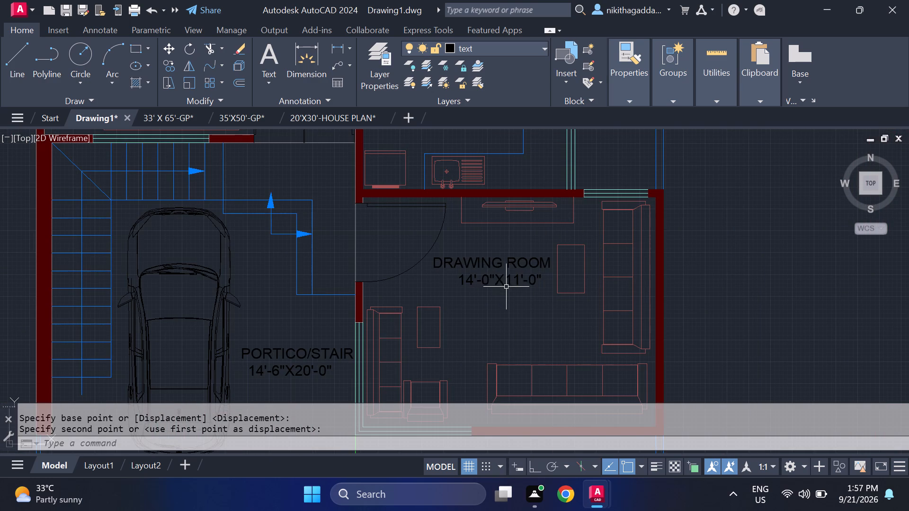
{"action": "scroll", "coordinate": [507, 291], "scroll_direction": "down", "scroll_amount": 2}
{"action": "middle_click_drag", "start_coordinate": [634, 286], "coordinate": [659, 341]}
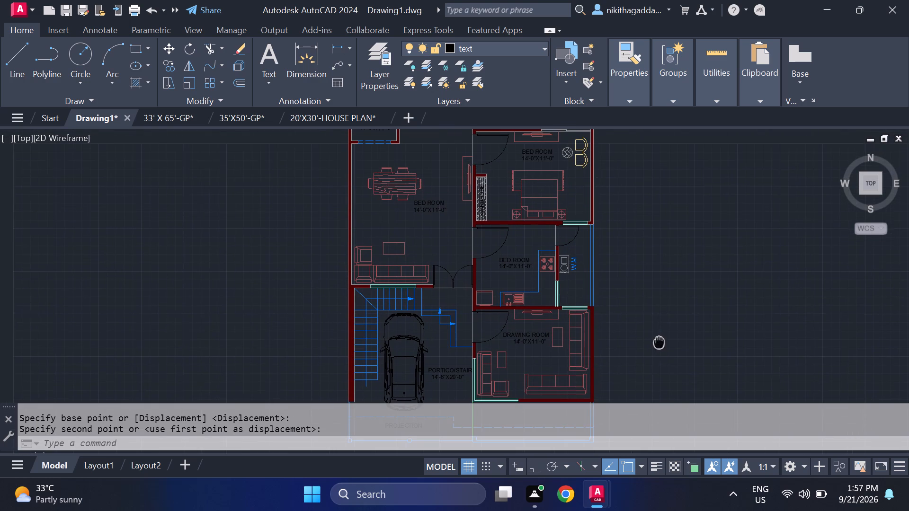
{"action": "middle_click_drag", "start_coordinate": [659, 341], "coordinate": [659, 342]}
{"action": "scroll", "coordinate": [528, 282], "scroll_direction": "up", "scroll_amount": 2}
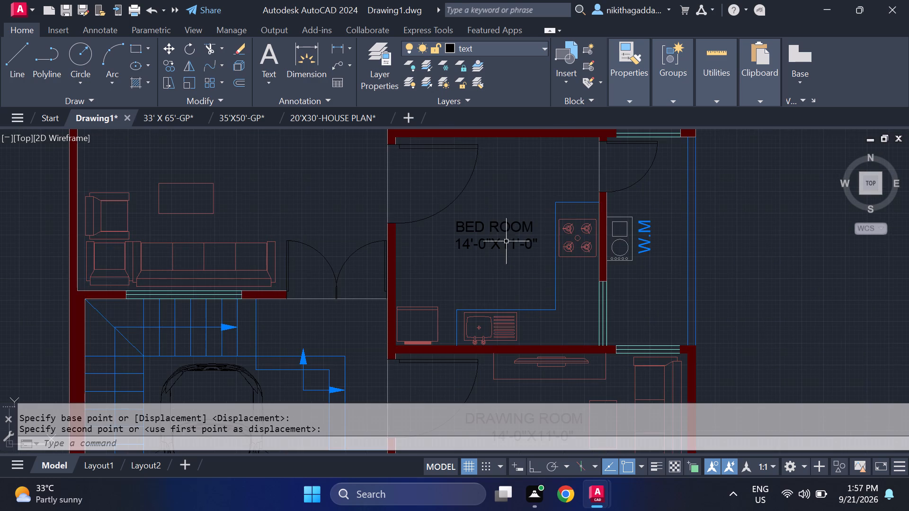
{"action": "double_click", "coordinate": [504, 229]}
{"action": "key", "text": "Delete"}
{"action": "type", "text": "KITCHEN"}
{"action": "key", "text": "Return"}
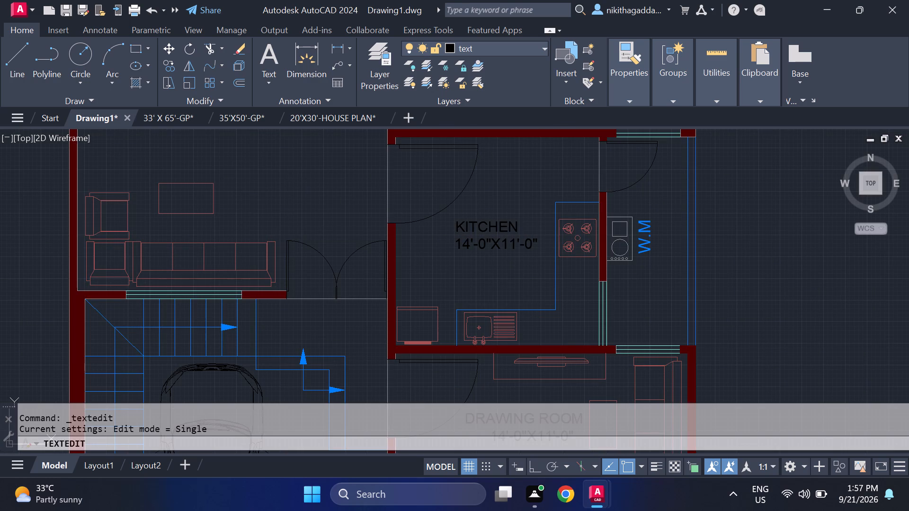
Edit the size line under KITCHEN to read 9'-9"X10'-0".
{"action": "key", "text": "Return"}
{"action": "left_click", "coordinate": [477, 245]}
{"action": "scroll", "coordinate": [477, 245], "scroll_direction": "up", "scroll_amount": 2}
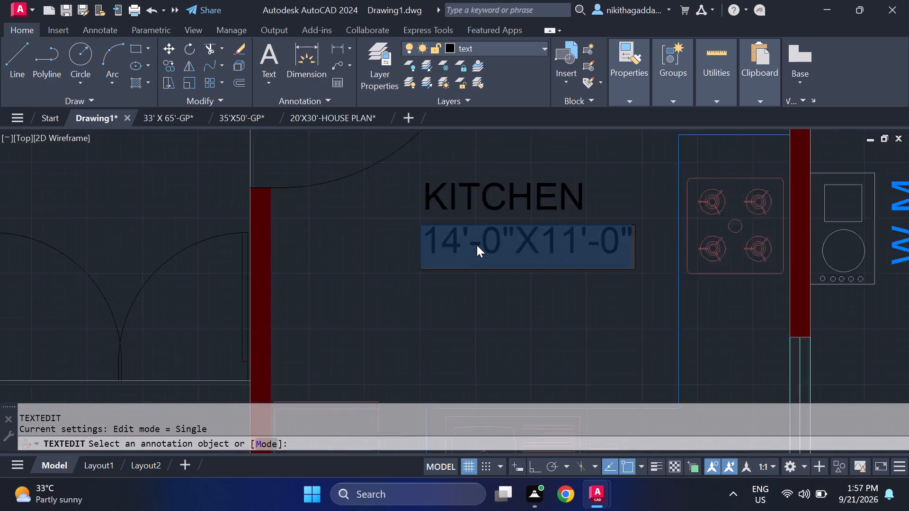
{"action": "scroll", "coordinate": [477, 245], "scroll_direction": "up", "scroll_amount": 1}
{"action": "left_click", "coordinate": [445, 231]}
{"action": "key", "text": "BackSpace"}
{"action": "key", "text": "BackSpace"}
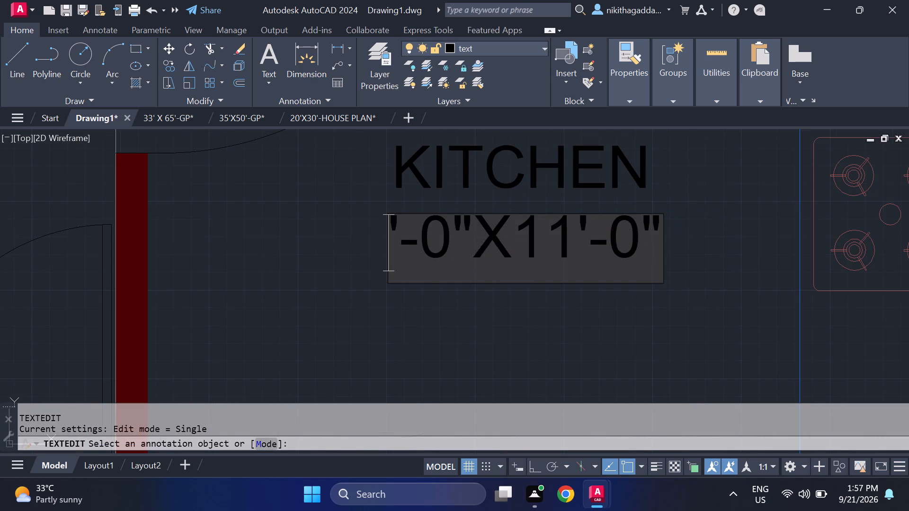
{"action": "key", "text": "9"}
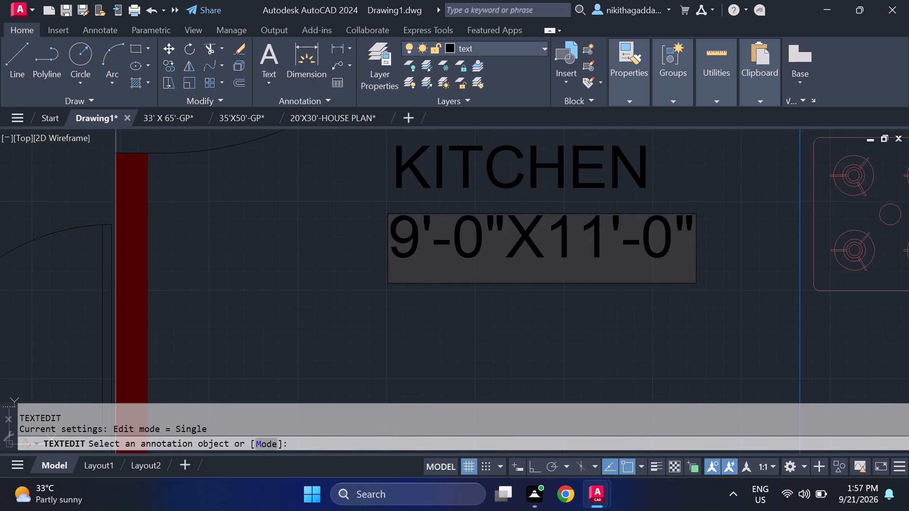
{"action": "left_click", "coordinate": [480, 228]}
{"action": "key", "text": "BackSpace"}
{"action": "key", "text": "9"}
{"action": "left_click", "coordinate": [607, 239]}
{"action": "key", "text": "BackSpace"}
{"action": "key", "text": "0"}
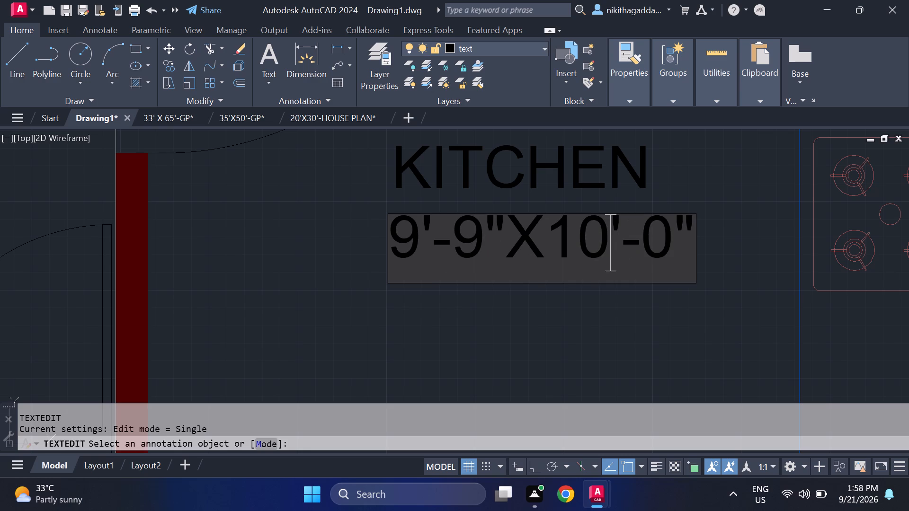
{"action": "key", "text": "Return"}
Change the BED ROOM text beside the dining table to DINING/LIVING.
{"action": "key", "text": "Return"}
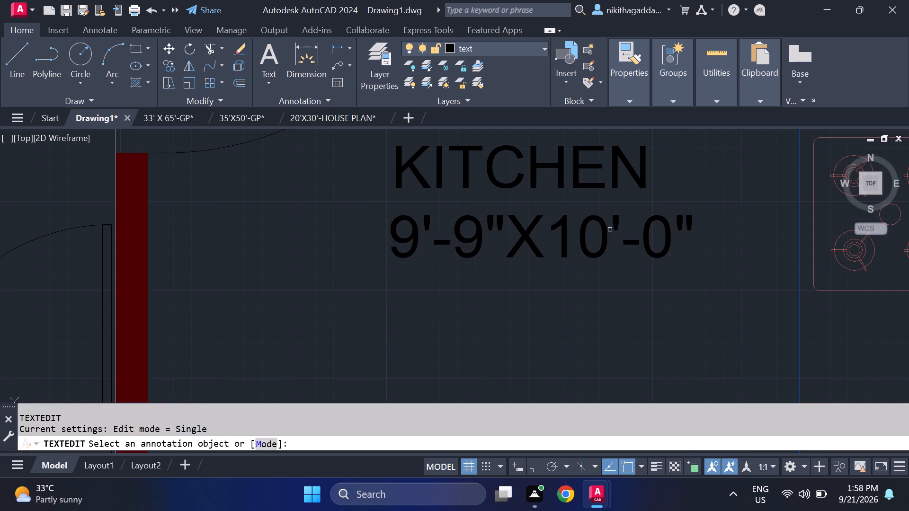
{"action": "scroll", "coordinate": [608, 236], "scroll_direction": "down", "scroll_amount": 5}
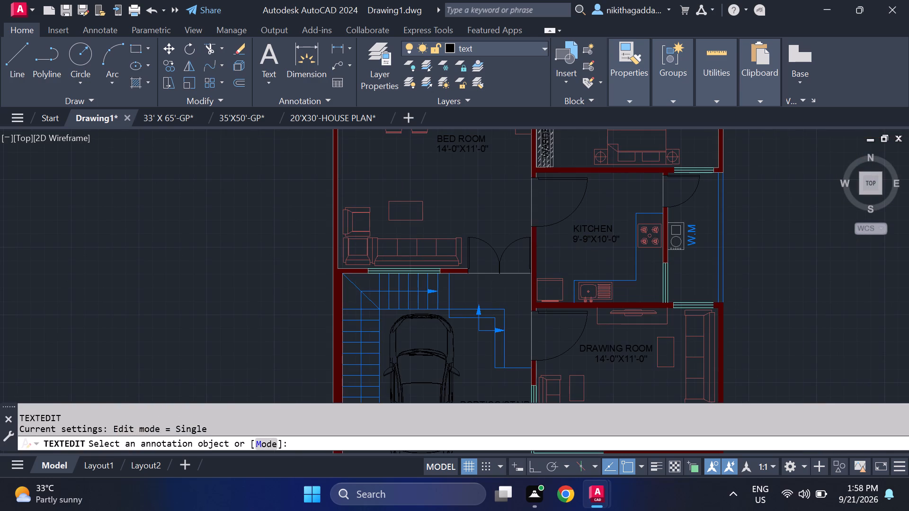
{"action": "middle_click_drag", "start_coordinate": [598, 224], "coordinate": [618, 297]}
{"action": "scroll", "coordinate": [522, 239], "scroll_direction": "up", "scroll_amount": 2}
{"action": "left_click", "coordinate": [550, 254]}
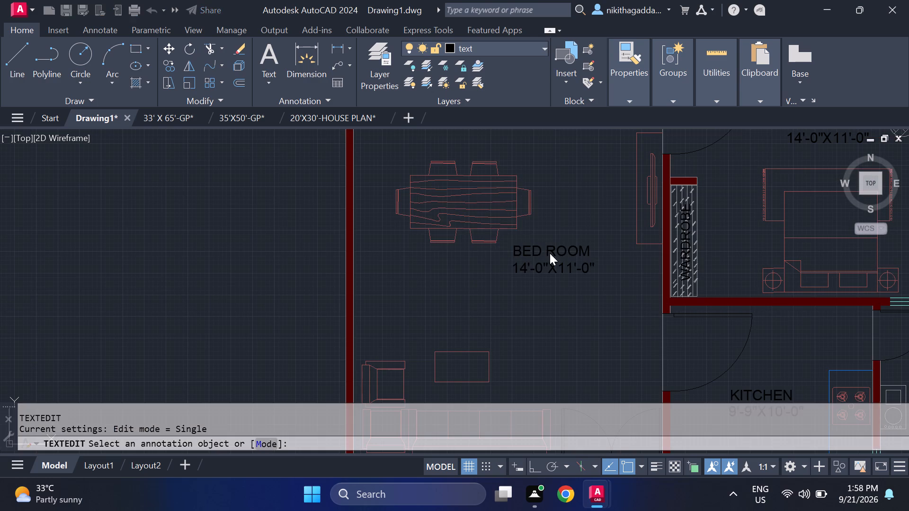
{"action": "key", "text": "Delete"}
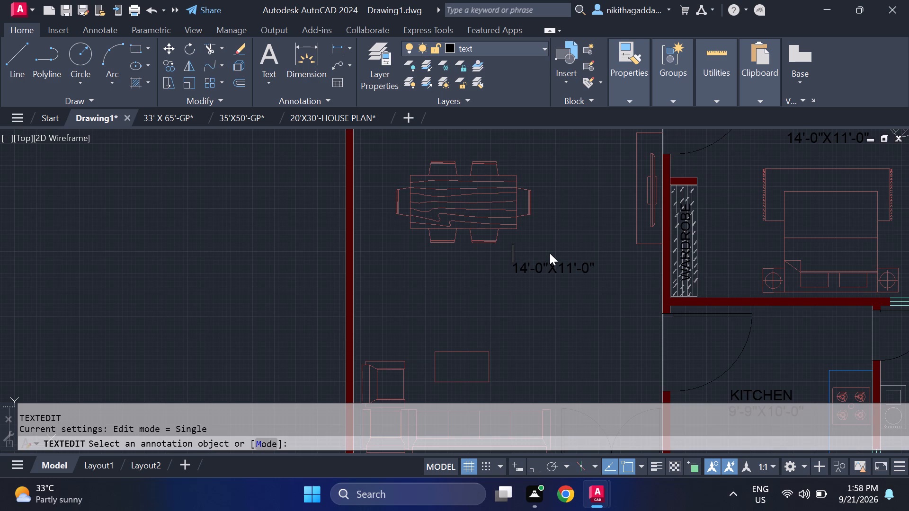
{"action": "type", "text": "DINING"}
{"action": "type", "text": "/LIVING"}
{"action": "key", "text": "Return"}
Edit the size line under DINING/LIVING to read 15'-0"X17'-3".
{"action": "key", "text": "Return"}
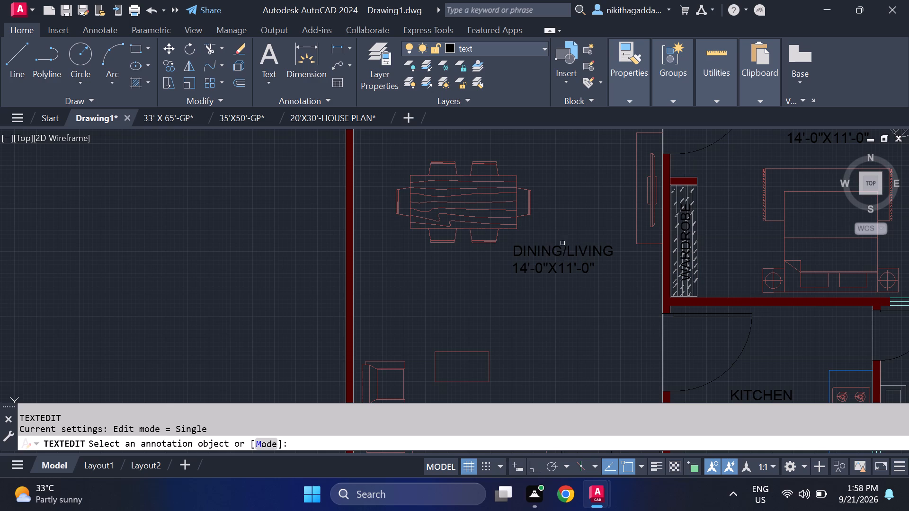
{"action": "left_click", "coordinate": [558, 270]}
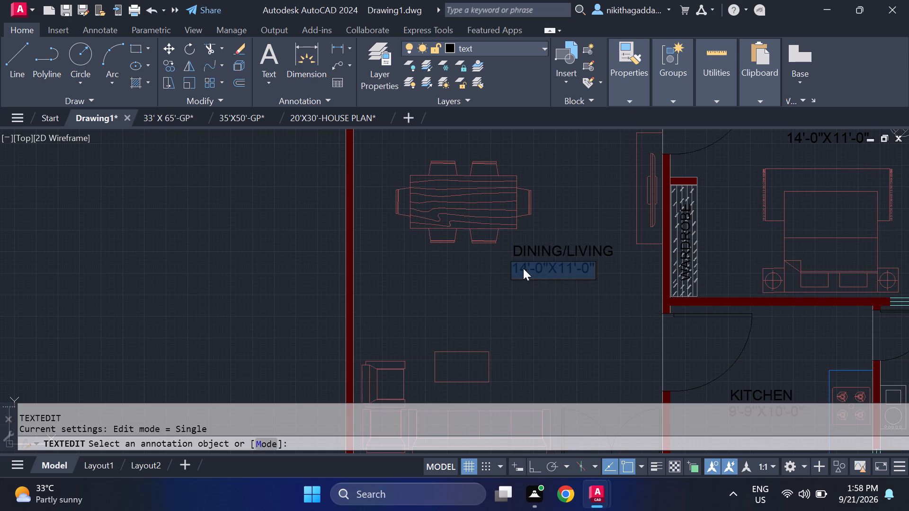
{"action": "left_click", "coordinate": [525, 266]}
{"action": "key", "text": "BackSpace"}
{"action": "key", "text": "5"}
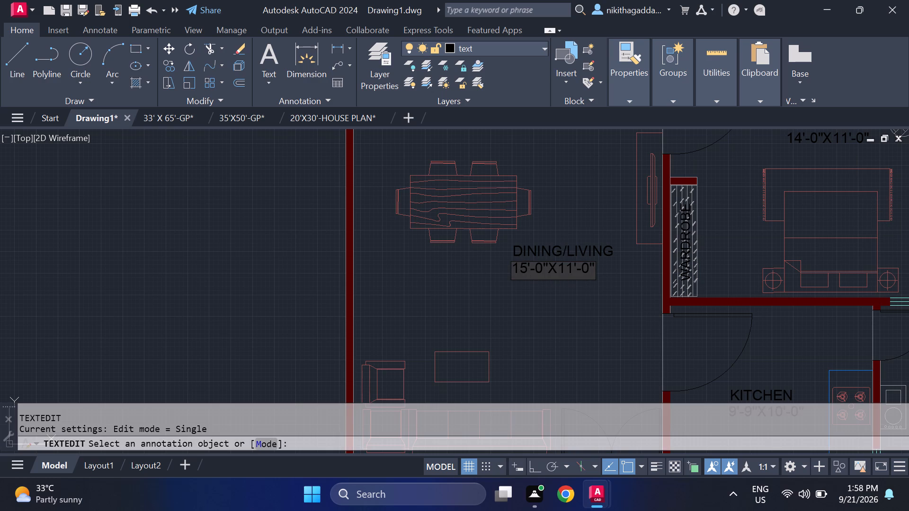
{"action": "left_click", "coordinate": [570, 268]}
{"action": "key", "text": "BackSpace"}
{"action": "key", "text": "7"}
{"action": "left_click", "coordinate": [589, 268]}
{"action": "key", "text": "BackSpace"}
{"action": "key", "text": "3"}
{"action": "key", "text": "Return"}
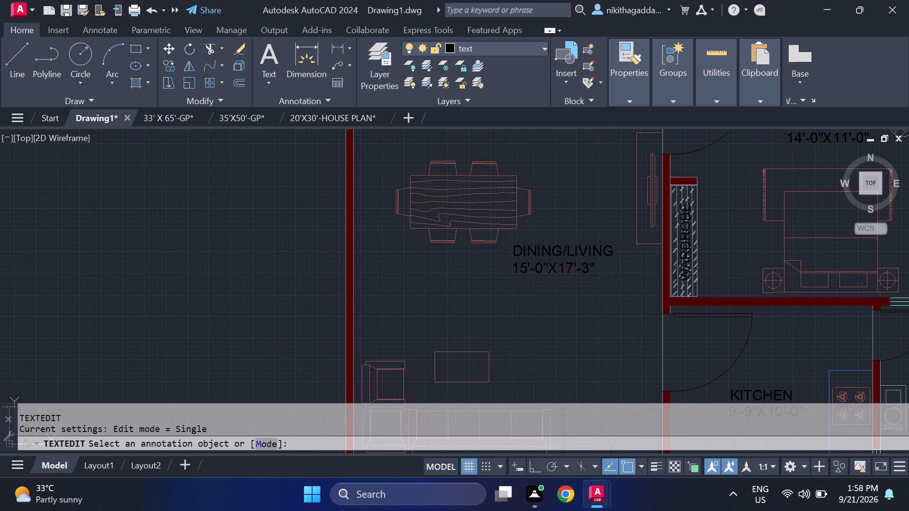
Change the BED ROOM text in the small room between the wardrobe and the dining area to PUJA.
{"action": "key", "text": "Return"}
{"action": "scroll", "coordinate": [591, 275], "scroll_direction": "down", "scroll_amount": 3}
{"action": "middle_click_drag", "start_coordinate": [593, 291], "coordinate": [569, 297]}
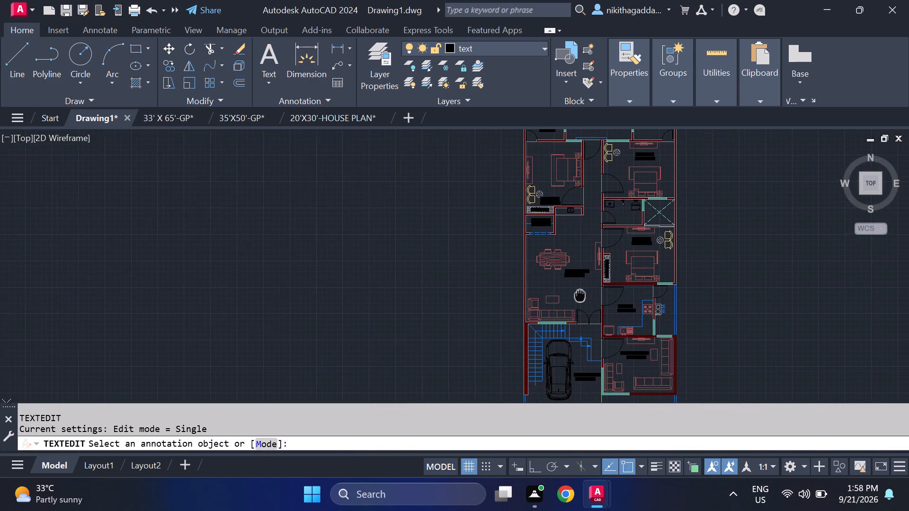
{"action": "middle_click_drag", "start_coordinate": [569, 297], "coordinate": [455, 330]}
{"action": "scroll", "coordinate": [448, 316], "scroll_direction": "up", "scroll_amount": 1}
{"action": "middle_click_drag", "start_coordinate": [507, 319], "coordinate": [500, 273]}
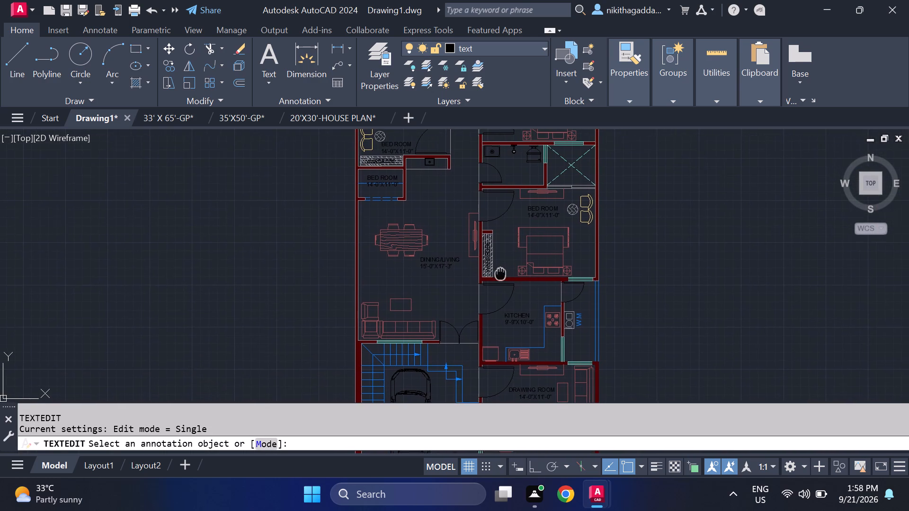
{"action": "middle_click_drag", "start_coordinate": [500, 273], "coordinate": [406, 322]}
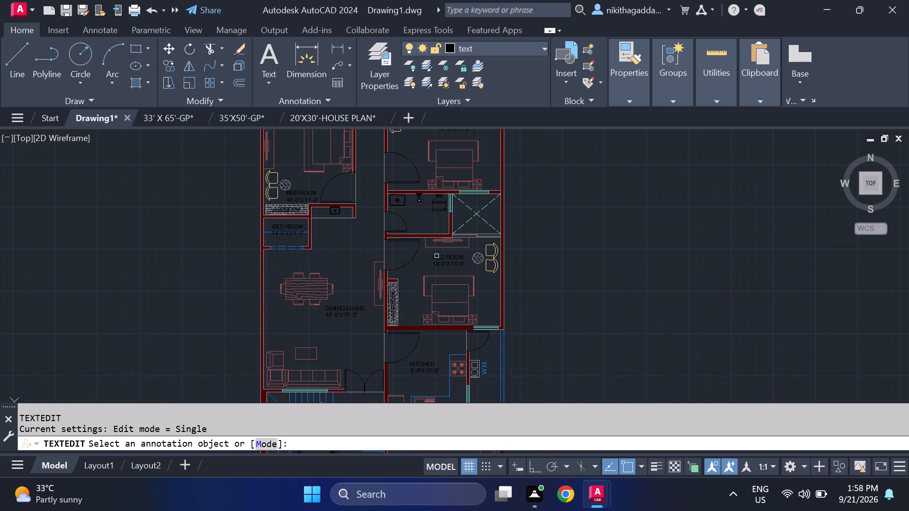
{"action": "scroll", "coordinate": [472, 252], "scroll_direction": "up", "scroll_amount": 2}
{"action": "scroll", "coordinate": [442, 280], "scroll_direction": "down", "scroll_amount": 2}
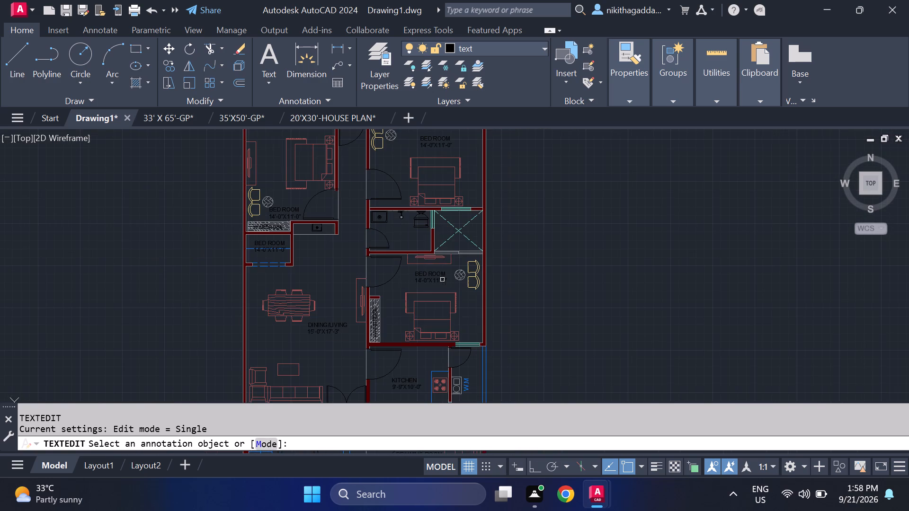
{"action": "middle_click_drag", "start_coordinate": [425, 282], "coordinate": [461, 325]}
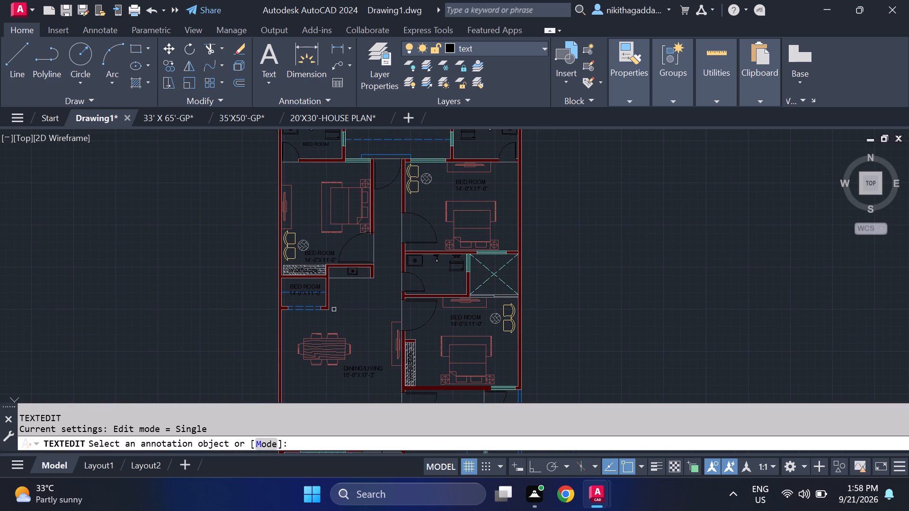
{"action": "scroll", "coordinate": [312, 308], "scroll_direction": "up", "scroll_amount": 3}
{"action": "left_click", "coordinate": [304, 222]}
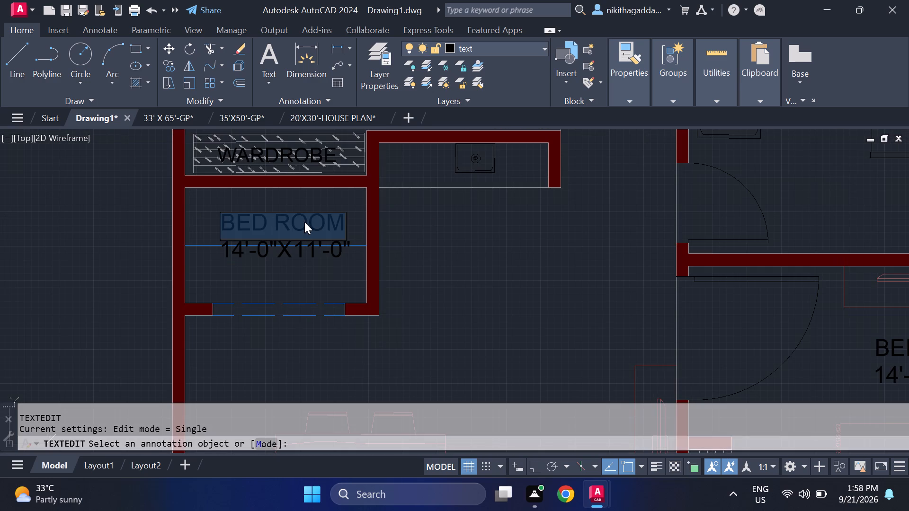
{"action": "key", "text": "Delete"}
{"action": "type", "text": "PUJA"}
{"action": "key", "text": "Return"}
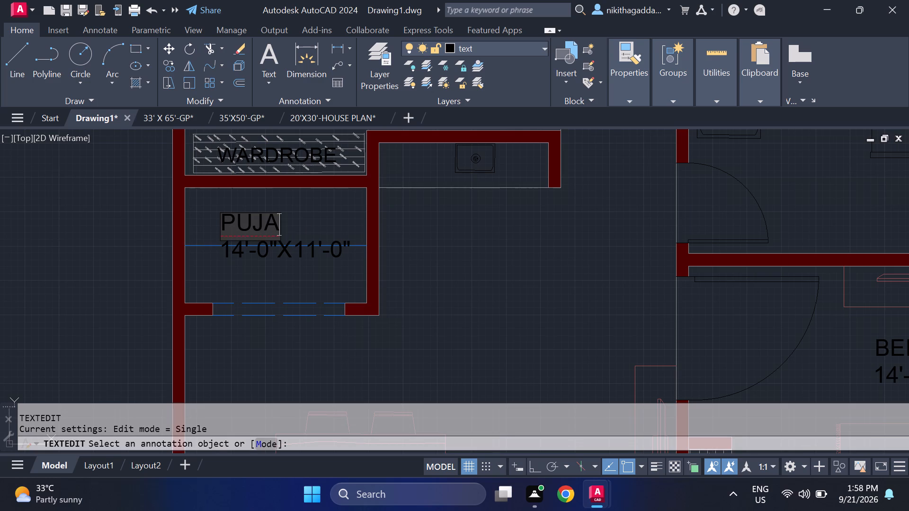
Edit the size line under PUJA to read 5'-6"X3'-6".
{"action": "key", "text": "Return"}
{"action": "left_click", "coordinate": [239, 252]}
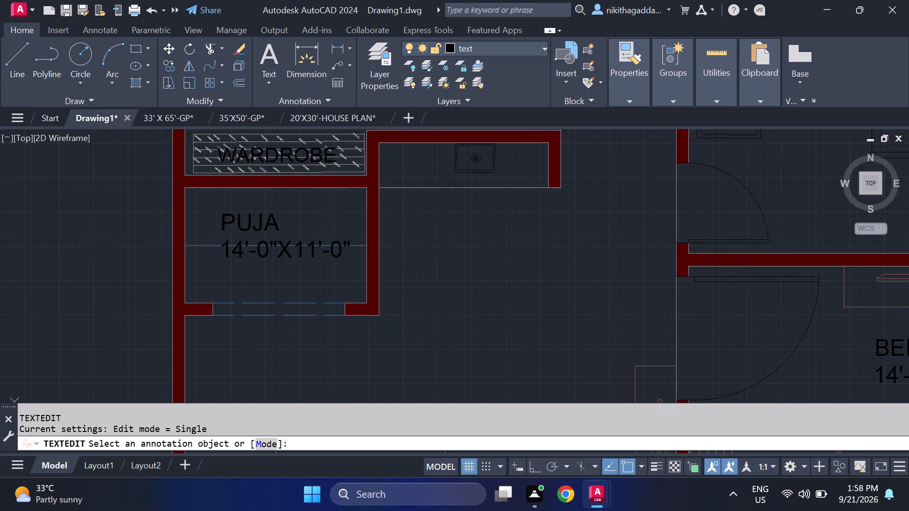
{"action": "left_click", "coordinate": [246, 249]}
{"action": "key", "text": "BackSpace"}
{"action": "key", "text": "BackSpace"}
{"action": "key", "text": "5"}
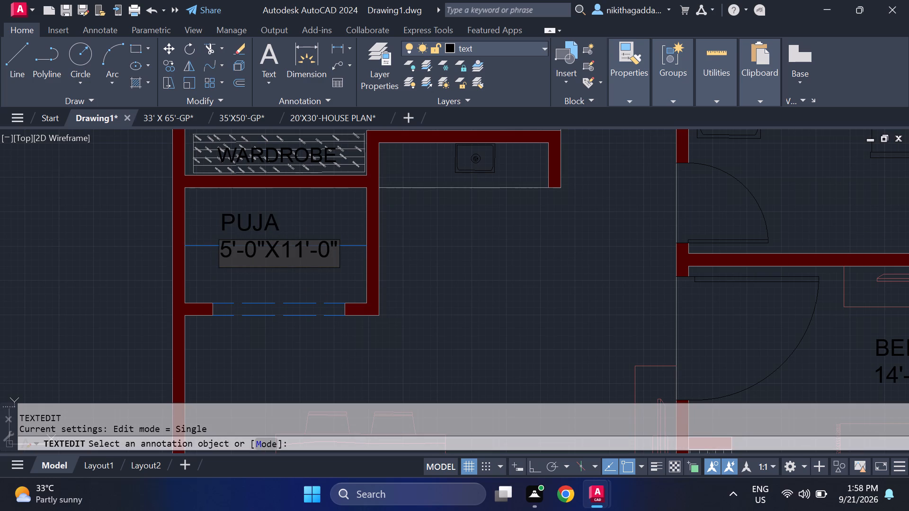
{"action": "left_click", "coordinate": [257, 255]}
{"action": "key", "text": "BackSpace"}
{"action": "key", "text": "6"}
{"action": "left_click", "coordinate": [304, 254]}
{"action": "key", "text": "BackSpace"}
{"action": "key", "text": "BackSpace"}
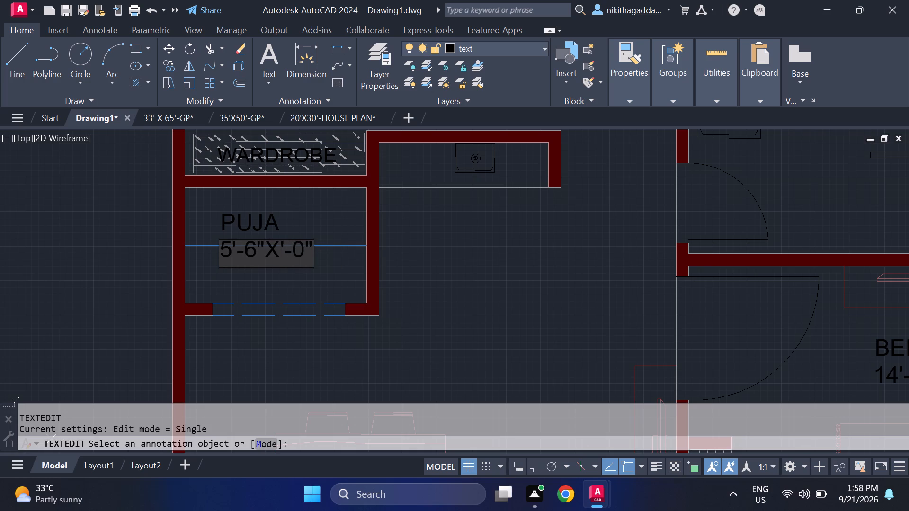
{"action": "key", "text": "3"}
{"action": "left_click", "coordinate": [318, 252]}
{"action": "key", "text": "BackSpace"}
{"action": "key", "text": "6"}
{"action": "key", "text": "Return"}
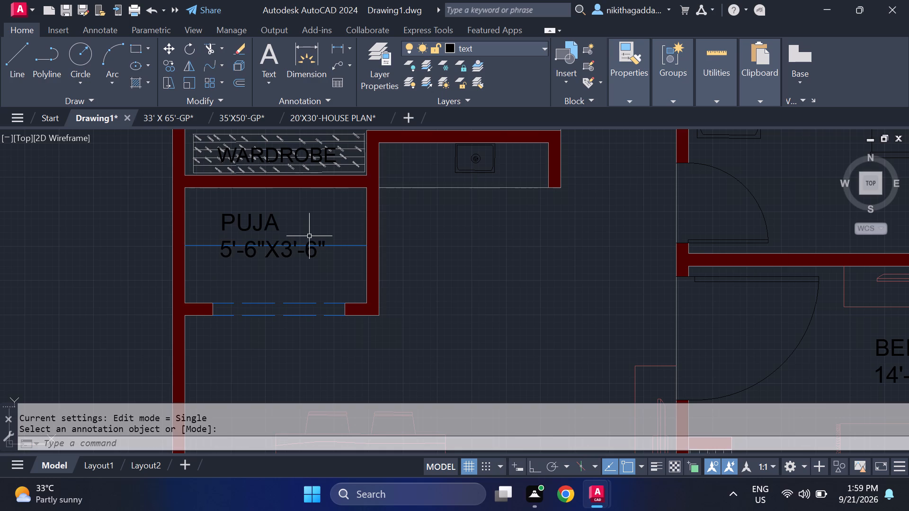
Edit the size line under BED ROOM in the bedroom next to the PUJA room to read 11'-0"X14'-0".
{"action": "key", "text": "Return"}
{"action": "scroll", "coordinate": [309, 236], "scroll_direction": "down", "scroll_amount": 3}
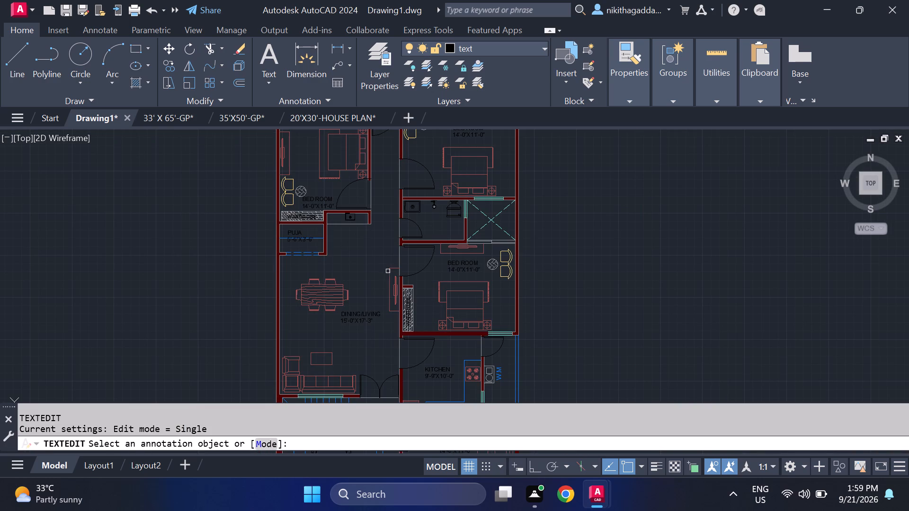
{"action": "middle_click_drag", "start_coordinate": [383, 244], "coordinate": [372, 252]}
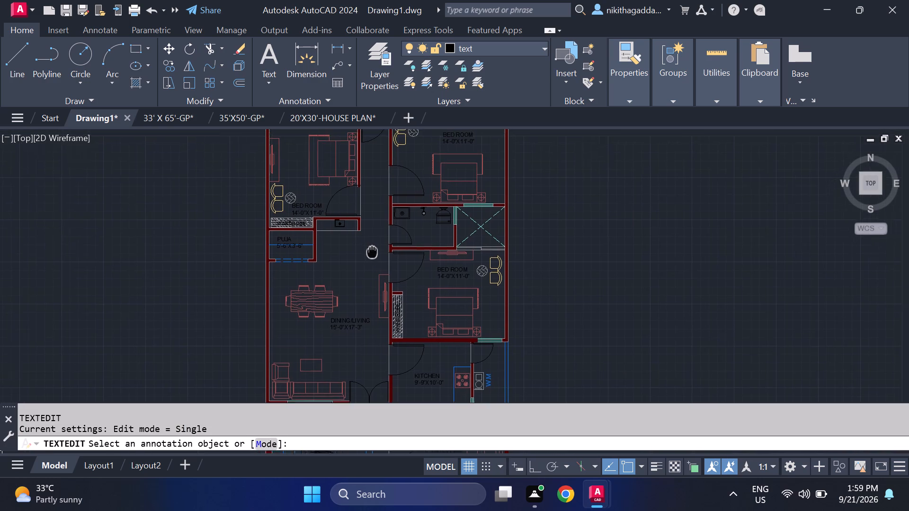
{"action": "middle_click_drag", "start_coordinate": [372, 252], "coordinate": [295, 352]}
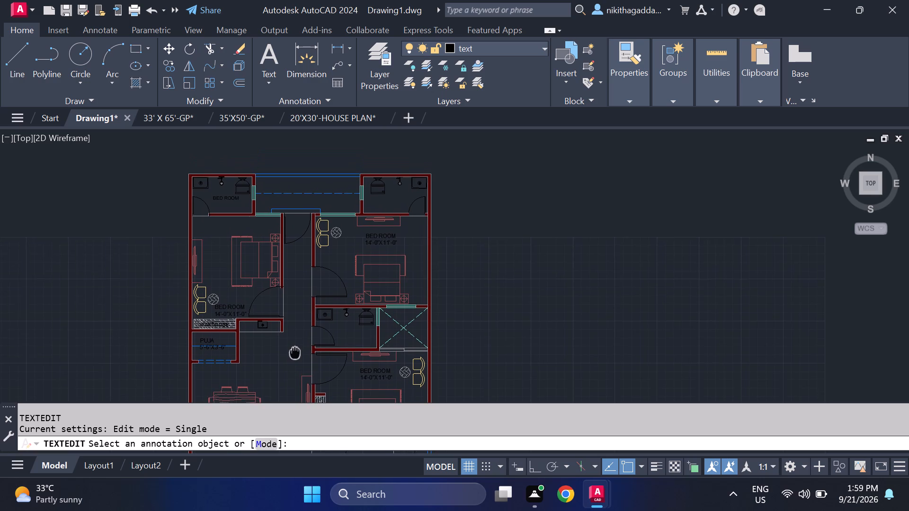
{"action": "middle_click_drag", "start_coordinate": [295, 352], "coordinate": [278, 378]}
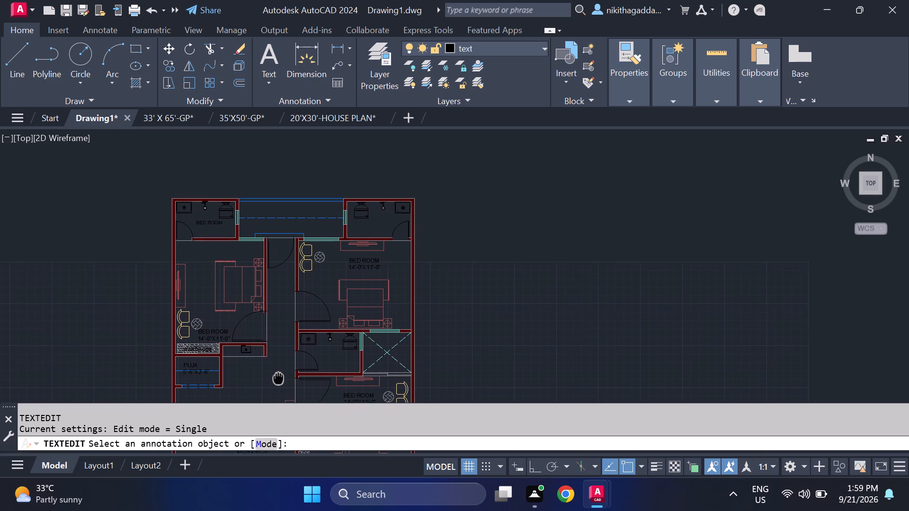
{"action": "middle_click_drag", "start_coordinate": [278, 378], "coordinate": [272, 345]}
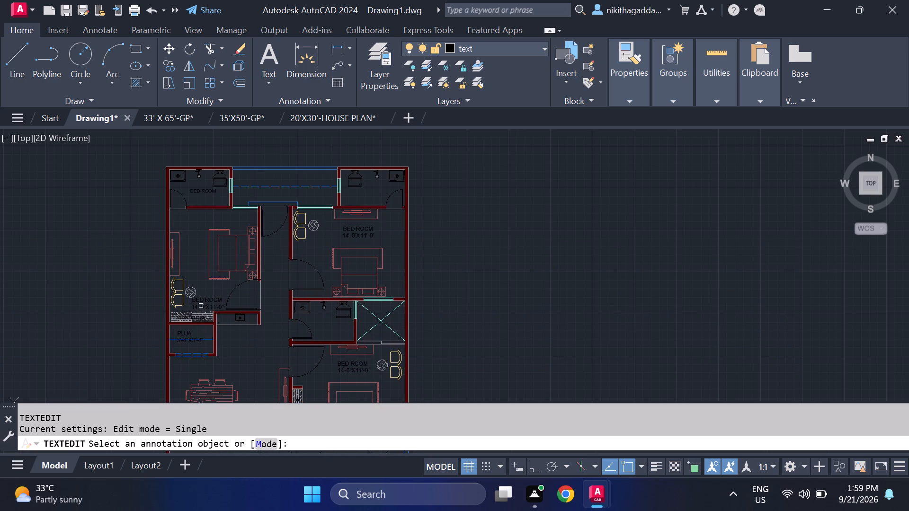
{"action": "scroll", "coordinate": [196, 310], "scroll_direction": "up", "scroll_amount": 3}
{"action": "left_click", "coordinate": [206, 301]}
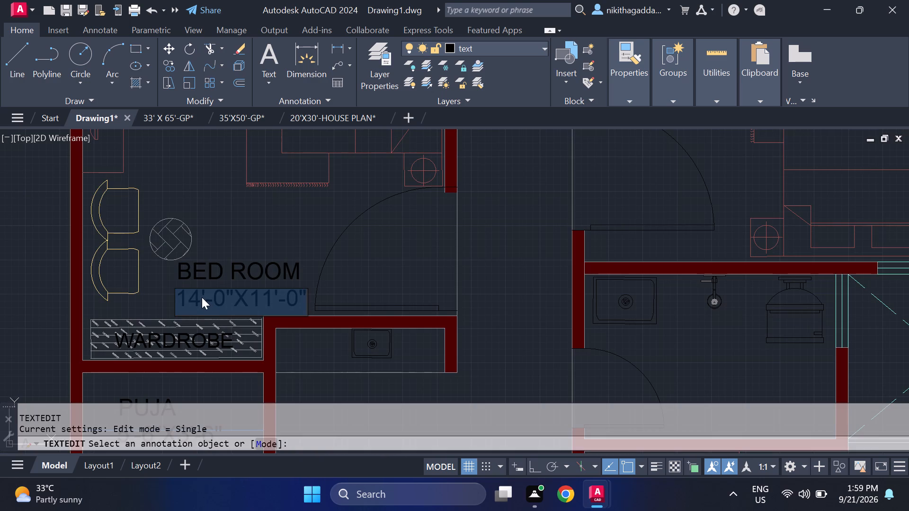
{"action": "left_click", "coordinate": [202, 297]}
{"action": "key", "text": "BackSpace"}
{"action": "key", "text": "1"}
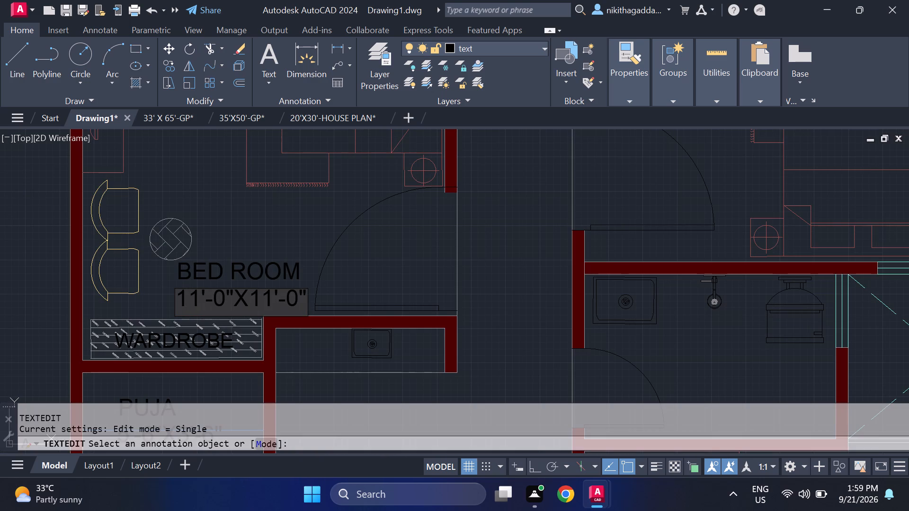
{"action": "left_click", "coordinate": [271, 301]}
{"action": "key", "text": "BackSpace"}
{"action": "key", "text": "4"}
{"action": "key", "text": "Return"}
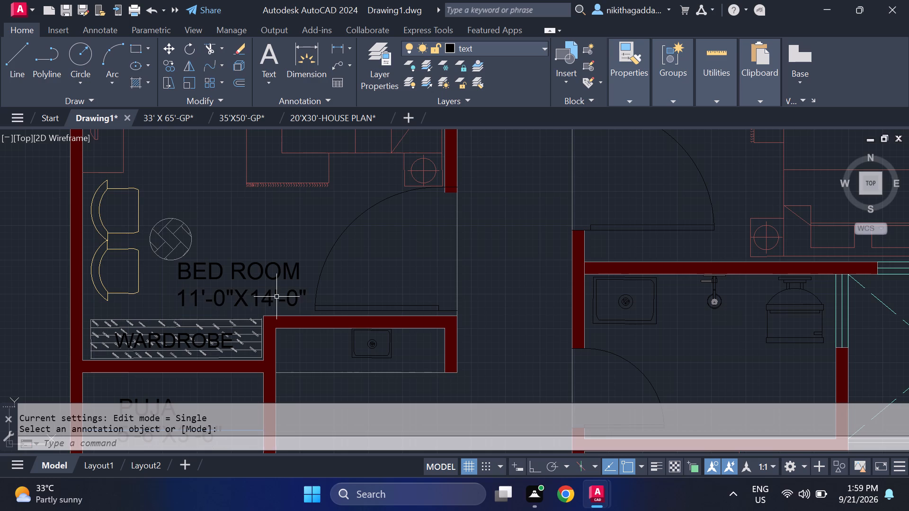
{"action": "key", "text": "Return"}
{"action": "scroll", "coordinate": [259, 224], "scroll_direction": "down", "scroll_amount": 3}
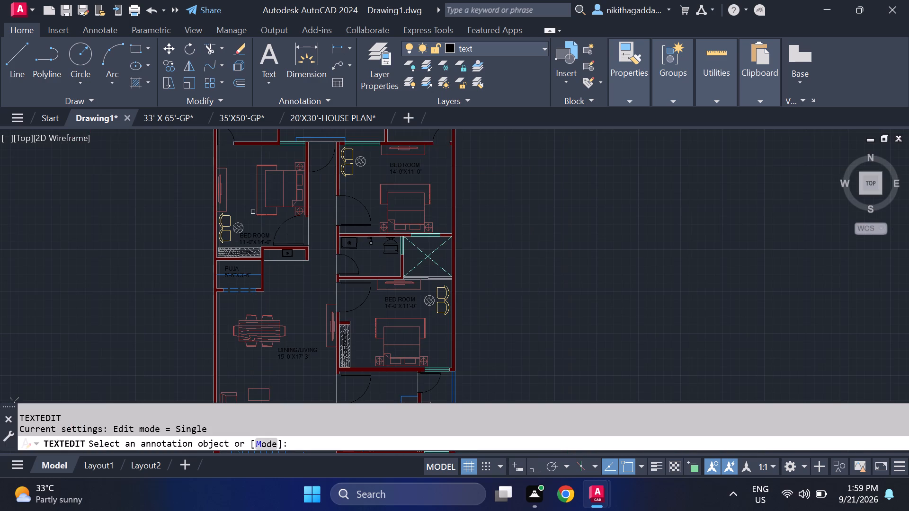
Change the BED ROOM text in the small corner room above the 11'-0"X14'-0" bedroom to TOILET.
{"action": "middle_click_drag", "start_coordinate": [255, 215], "coordinate": [315, 362]}
{"action": "scroll", "coordinate": [328, 266], "scroll_direction": "up", "scroll_amount": 2}
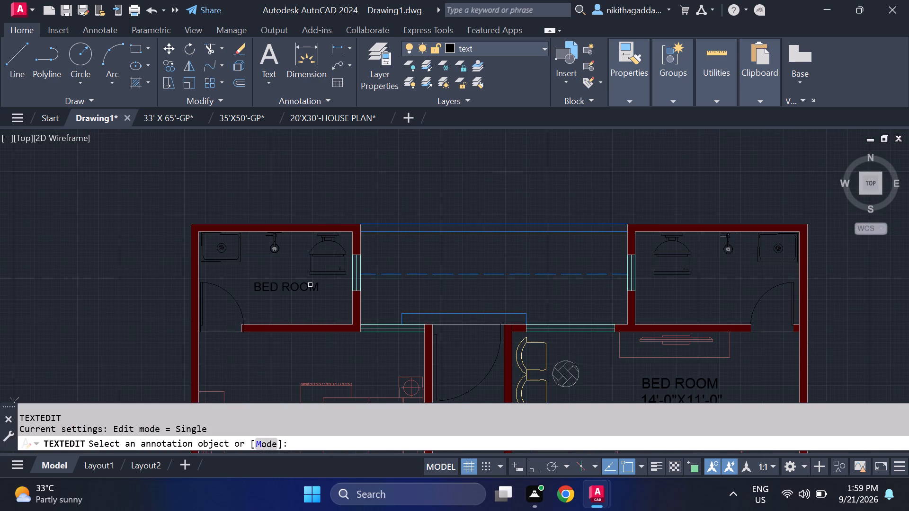
{"action": "left_click", "coordinate": [306, 286]}
{"action": "key", "text": "Delete"}
{"action": "type", "text": "TOILET"}
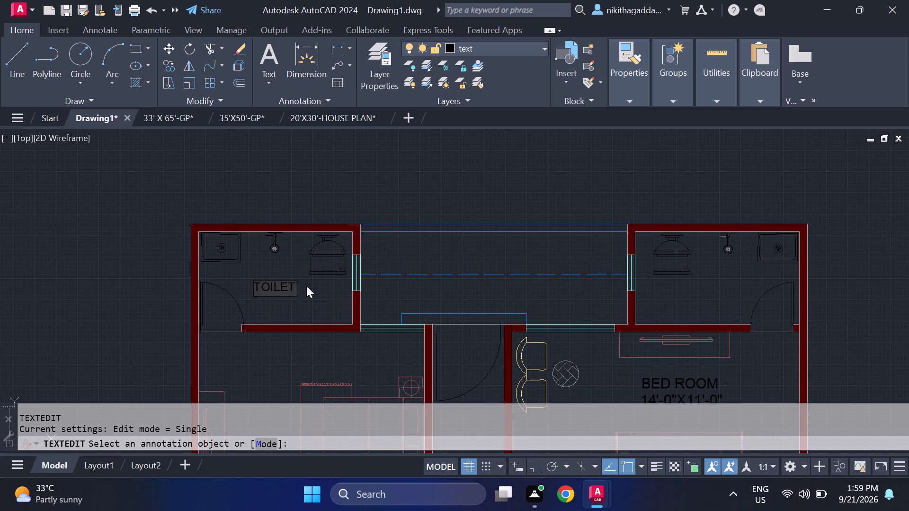
{"action": "key", "text": "Return"}
Copy the TOILET text directly below itself as the room's second label line.
{"action": "left_click", "coordinate": [294, 282]}
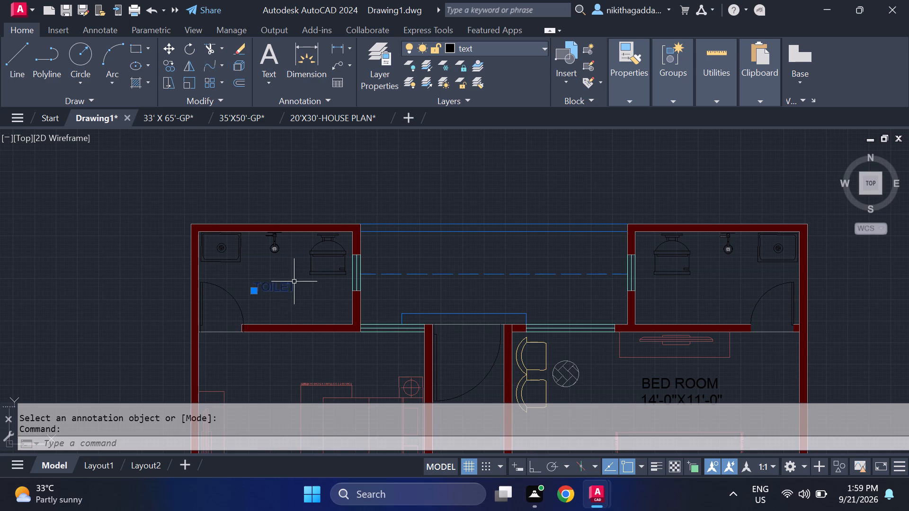
{"action": "type", "text": "CO"}
{"action": "key", "text": "Return"}
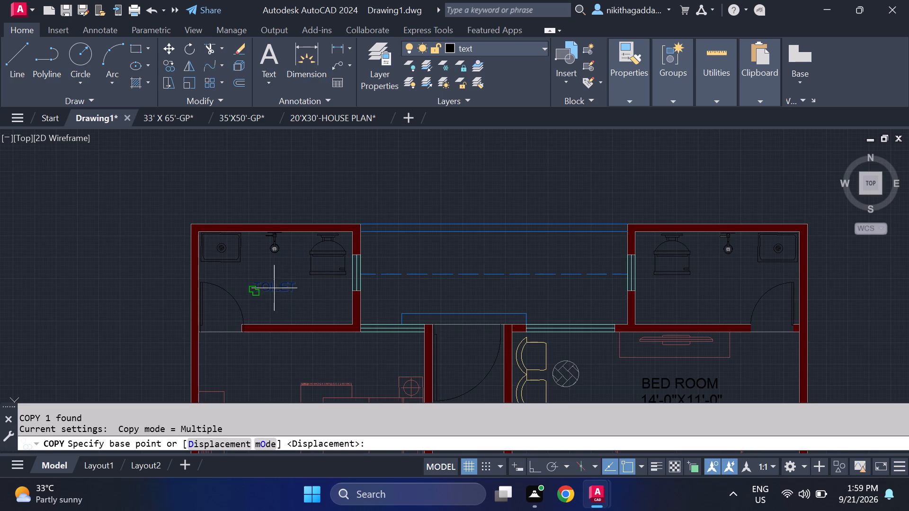
{"action": "left_click", "coordinate": [254, 292]}
{"action": "left_click", "coordinate": [257, 307]}
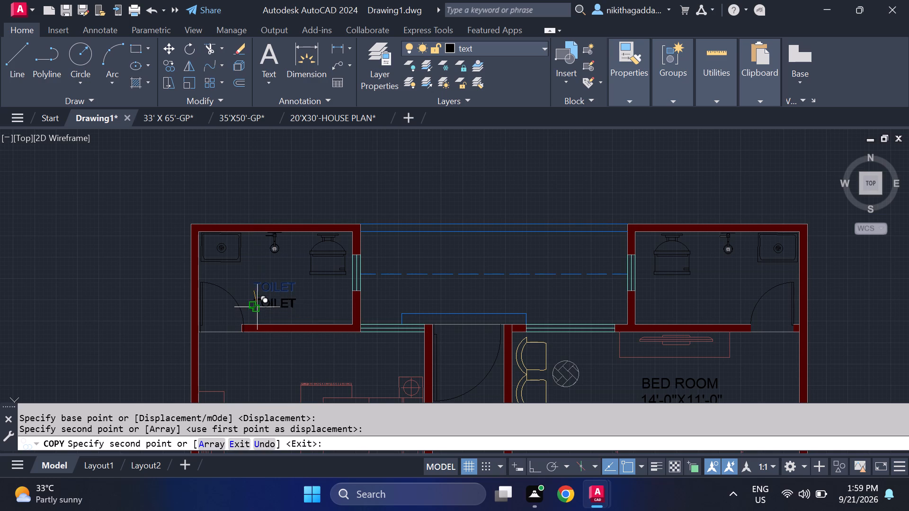
{"action": "key", "text": "Escape"}
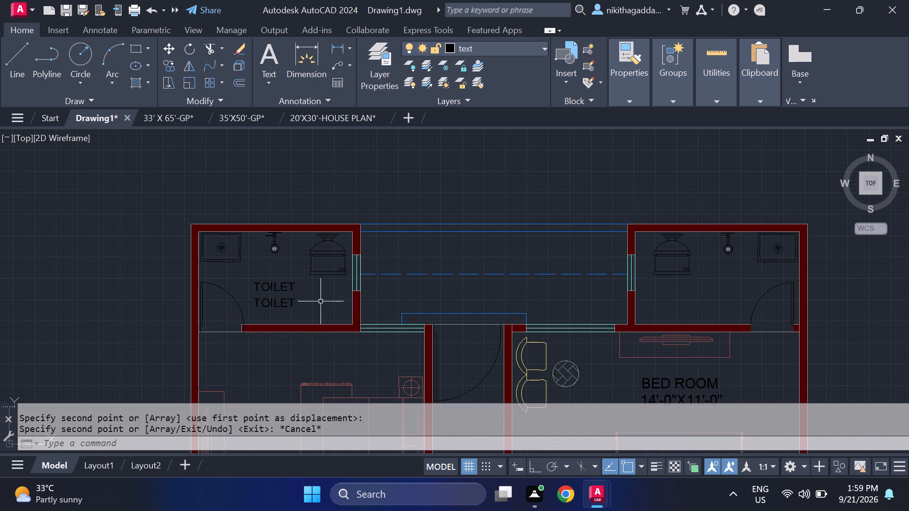
Edit the lower copied TOILET line to read 7'-6"X4'-6.
{"action": "double_click", "coordinate": [264, 303]}
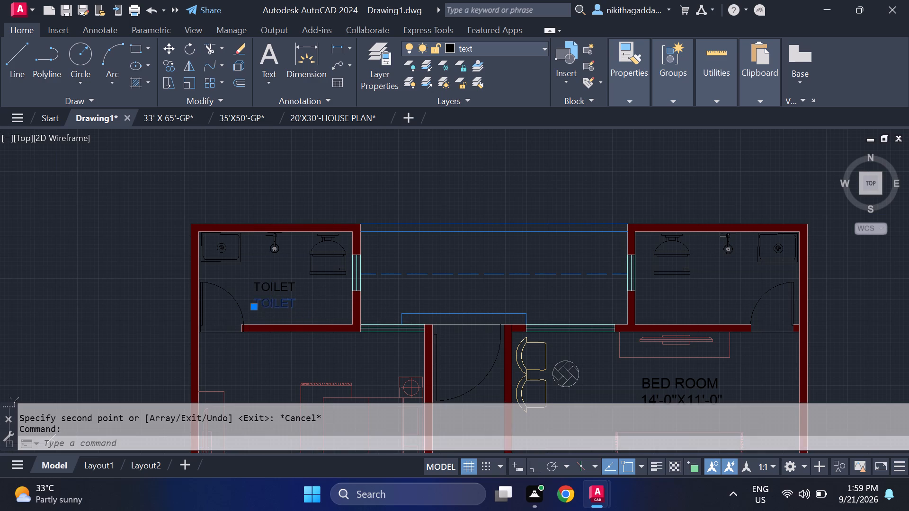
{"action": "scroll", "coordinate": [299, 302], "scroll_direction": "up", "scroll_amount": 3}
{"action": "key", "text": "Delete"}
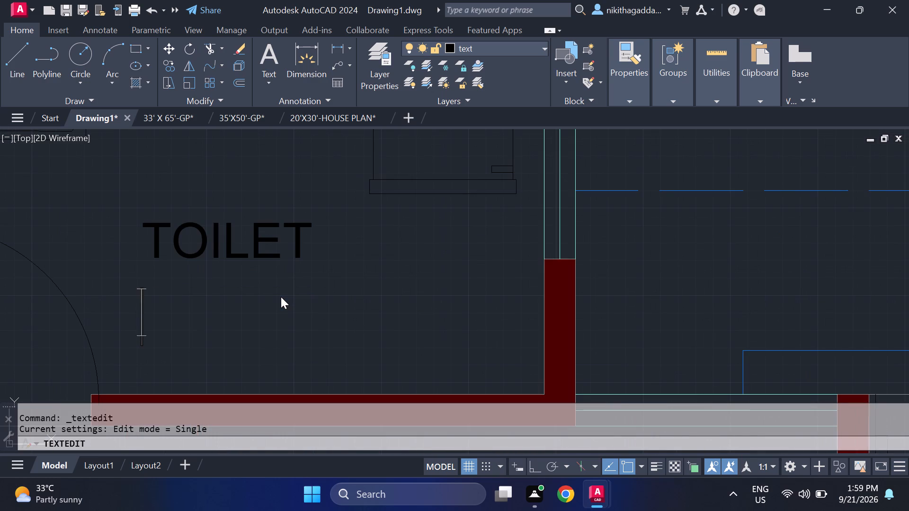
{"action": "type", "text": "7'"}
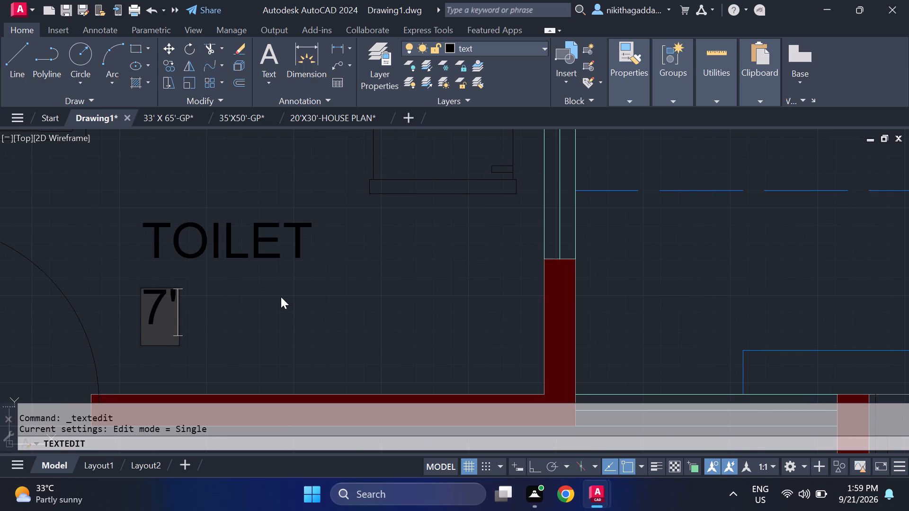
{"action": "type", "text": "-6\"X"}
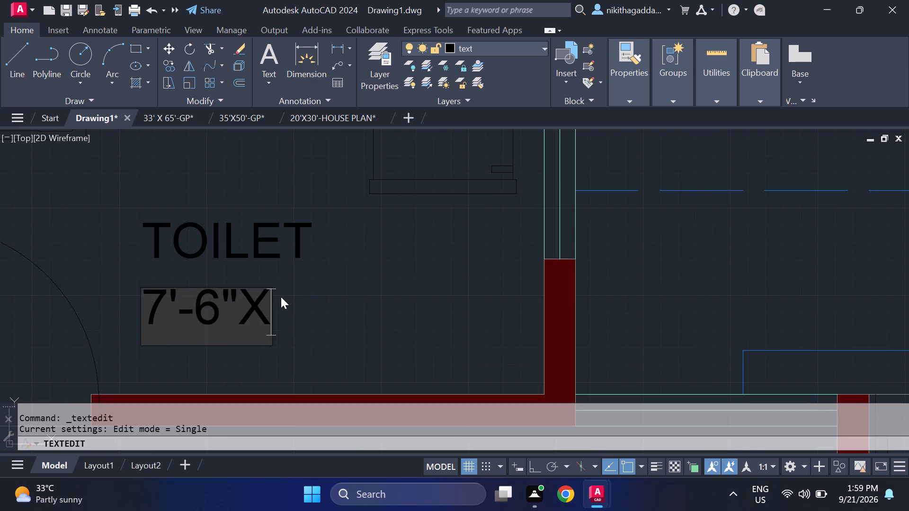
{"action": "type", "text": "4'"}
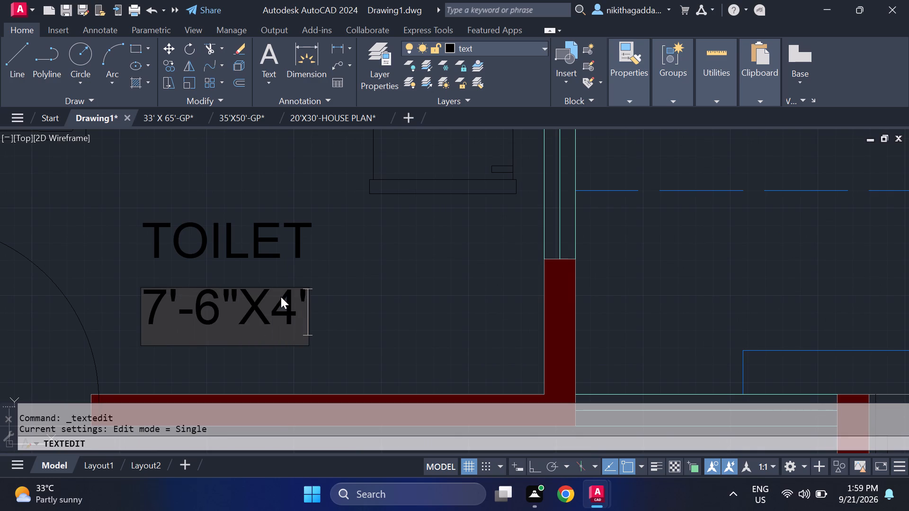
{"action": "type", "text": "-6"}
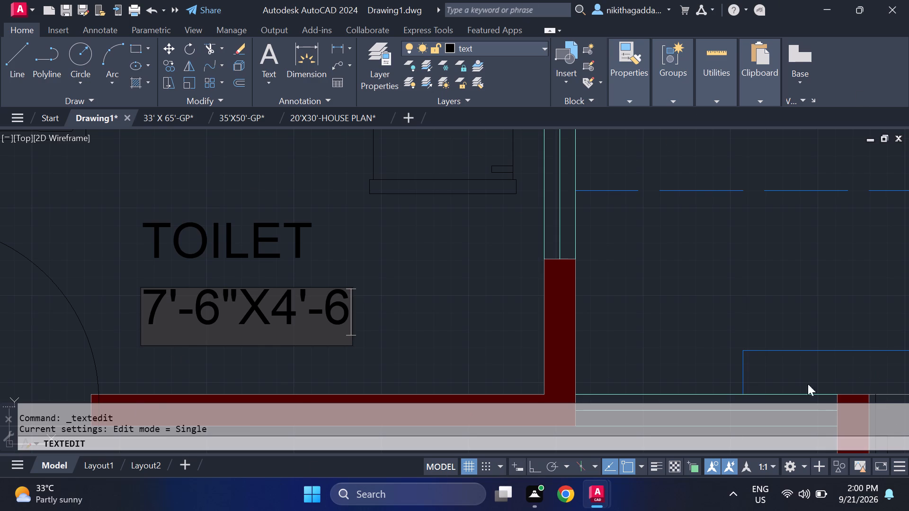
{"action": "key", "text": "Return"}
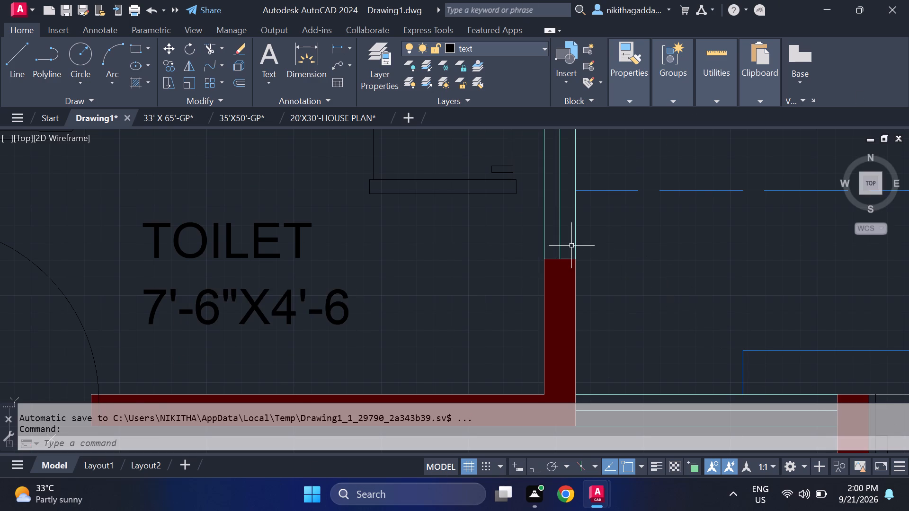
Copy both lines of the TOILET label into the opposite corner toilet above the upper 14'-0"X11'-0" bedroom.
{"action": "scroll", "coordinate": [548, 251], "scroll_direction": "down", "scroll_amount": 3}
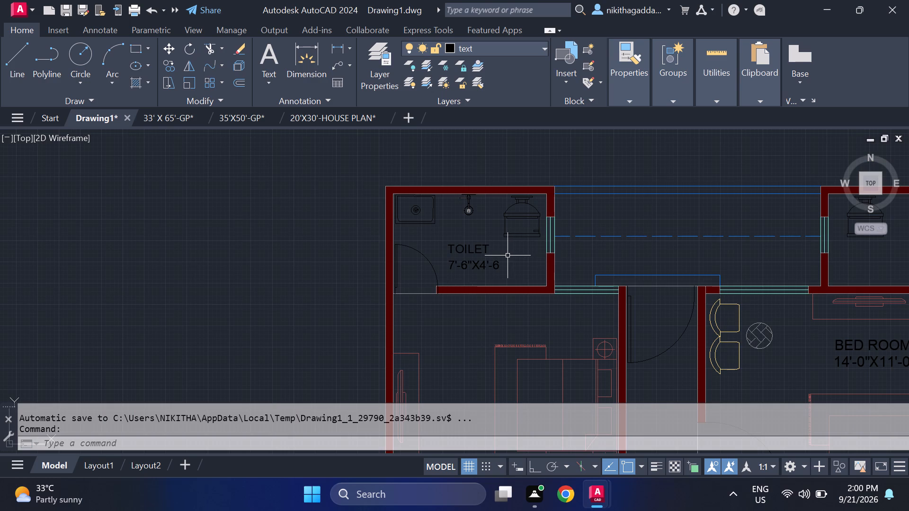
{"action": "middle_click_drag", "start_coordinate": [502, 257], "coordinate": [425, 261]}
{"action": "scroll", "coordinate": [410, 246], "scroll_direction": "up", "scroll_amount": 1}
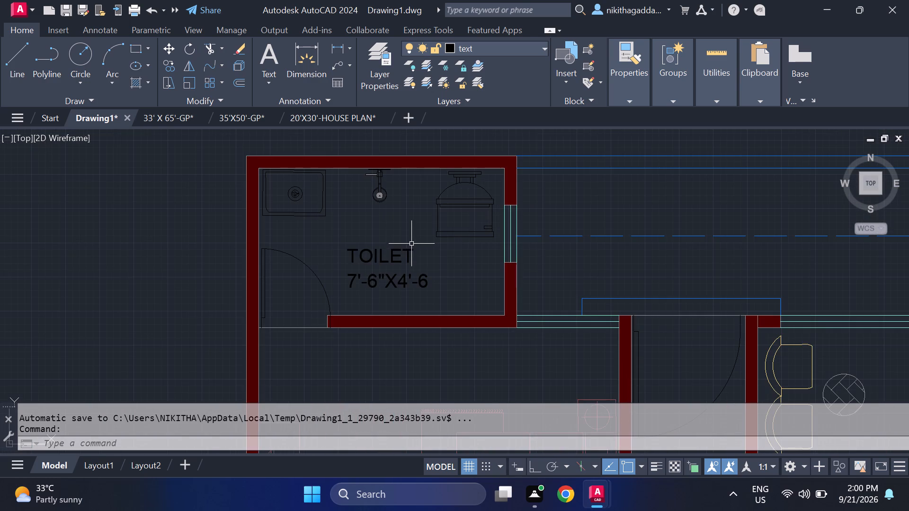
{"action": "left_click", "coordinate": [411, 243]}
{"action": "left_click", "coordinate": [371, 295]}
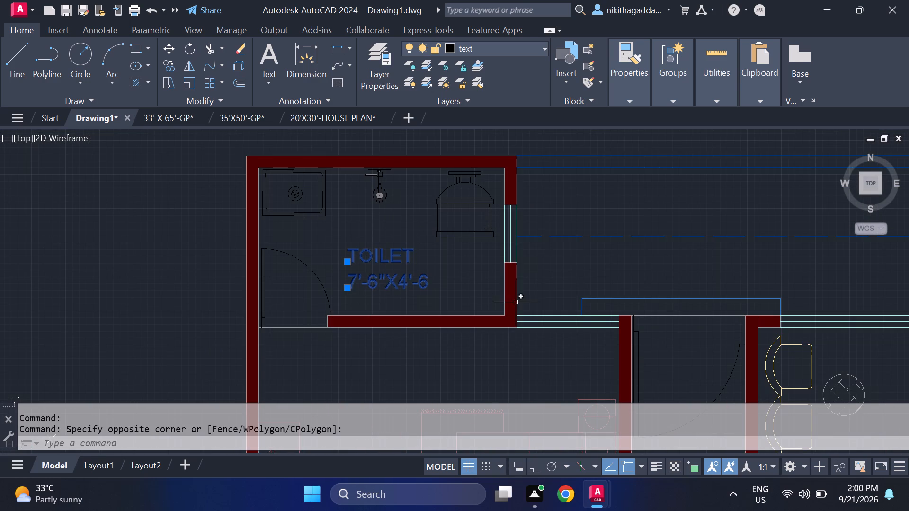
{"action": "middle_click_drag", "start_coordinate": [456, 281], "coordinate": [370, 289]}
{"action": "key", "text": "c"}
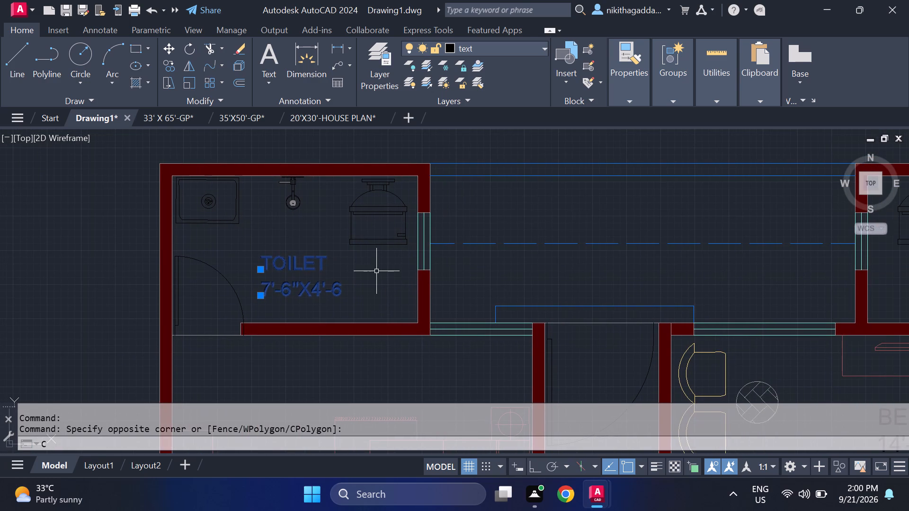
{"action": "key", "text": "o"}
{"action": "key", "text": "Return"}
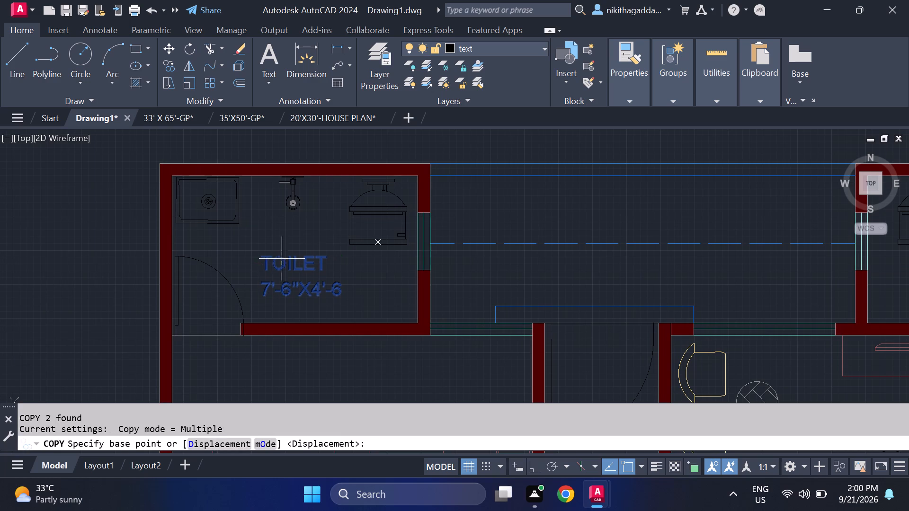
{"action": "left_click", "coordinate": [270, 305]}
{"action": "middle_click_drag", "start_coordinate": [624, 302], "coordinate": [135, 254]}
{"action": "scroll", "coordinate": [135, 254], "scroll_direction": "up", "scroll_amount": 1}
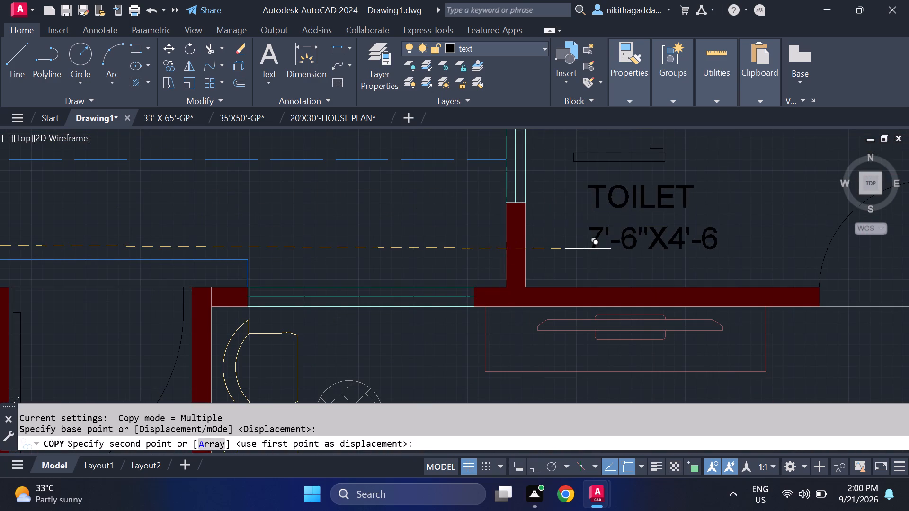
{"action": "middle_click_drag", "start_coordinate": [588, 248], "coordinate": [444, 255]}
{"action": "scroll", "coordinate": [536, 239], "scroll_direction": "down", "scroll_amount": 1}
{"action": "middle_click_drag", "start_coordinate": [528, 257], "coordinate": [519, 275]}
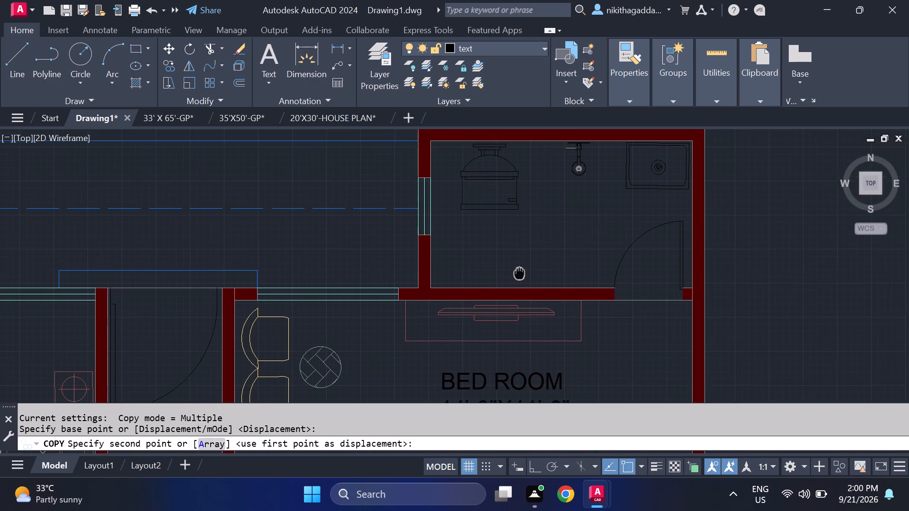
{"action": "middle_click_drag", "start_coordinate": [519, 275], "coordinate": [519, 276]}
{"action": "left_click", "coordinate": [531, 247]}
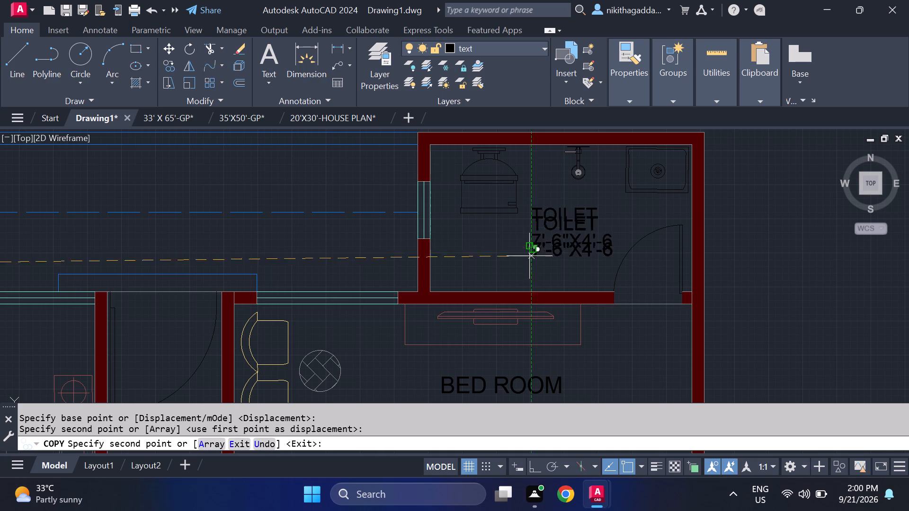
Place further copies of the TOILET label in the toilet between the two 14'-0"X11'-0" bedrooms and in the adjoining crossed shaft.
{"action": "scroll", "coordinate": [530, 279], "scroll_direction": "down", "scroll_amount": 3}
{"action": "middle_click_drag", "start_coordinate": [616, 334], "coordinate": [622, 319]}
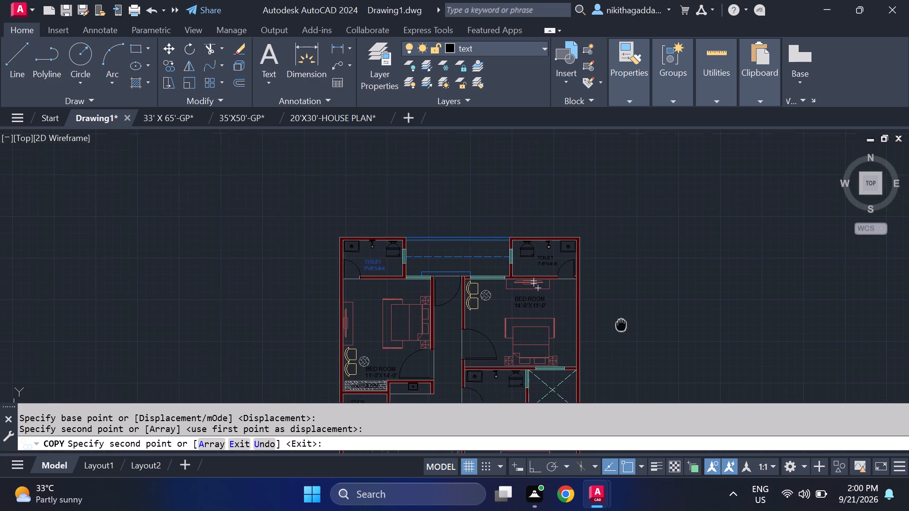
{"action": "middle_click_drag", "start_coordinate": [622, 319], "coordinate": [644, 228]}
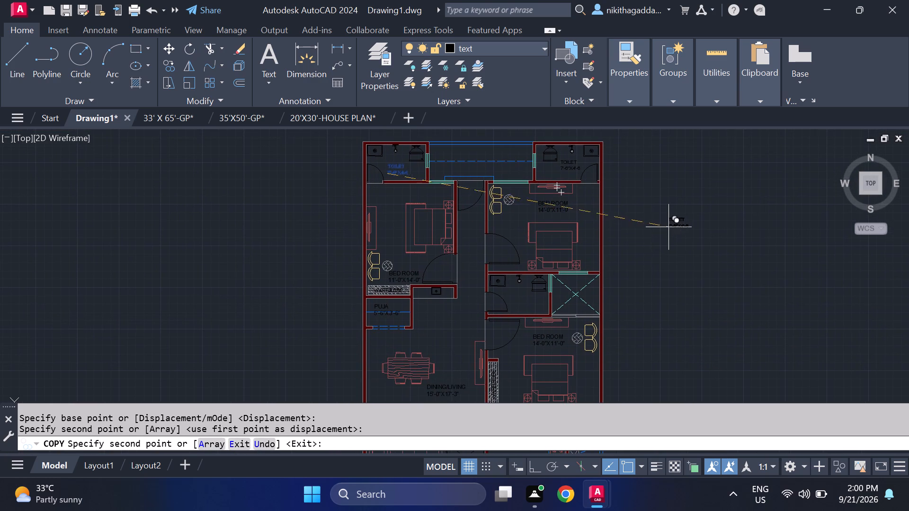
{"action": "middle_click_drag", "start_coordinate": [679, 254], "coordinate": [680, 201]}
{"action": "scroll", "coordinate": [541, 239], "scroll_direction": "up", "scroll_amount": 3}
{"action": "left_click", "coordinate": [444, 283]}
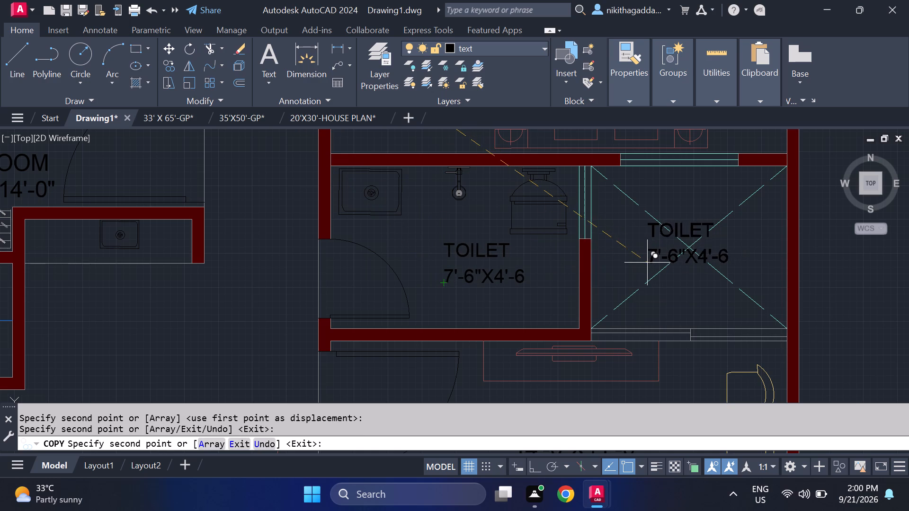
{"action": "left_click", "coordinate": [647, 263]}
Place another copy of the two-line TOILET label in the washing-machine area beside the kitchen and end the copying.
{"action": "scroll", "coordinate": [531, 270], "scroll_direction": "down", "scroll_amount": 1}
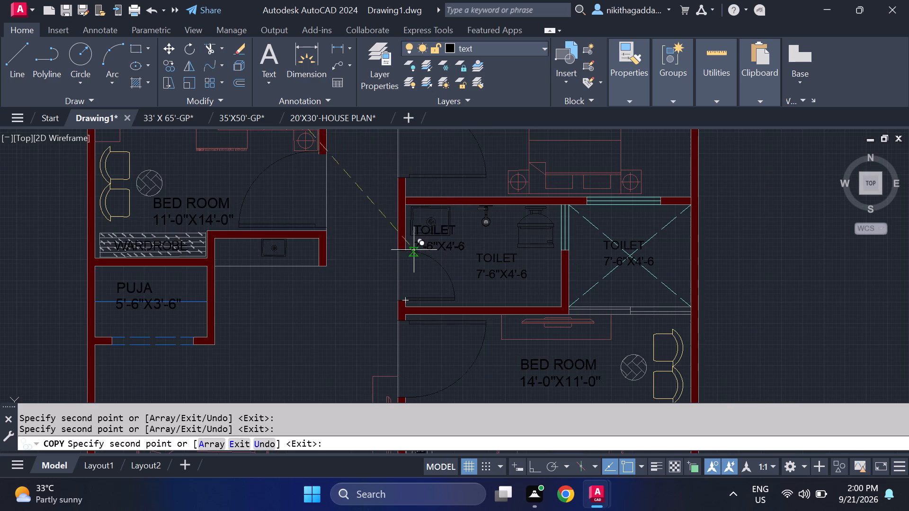
{"action": "scroll", "coordinate": [274, 259], "scroll_direction": "up", "scroll_amount": 2}
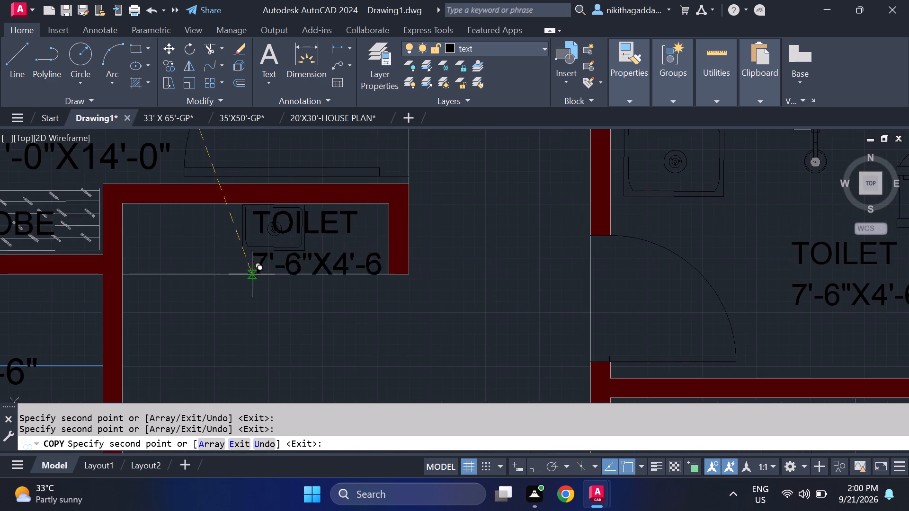
{"action": "scroll", "coordinate": [240, 300], "scroll_direction": "down", "scroll_amount": 3}
{"action": "middle_click_drag", "start_coordinate": [248, 326], "coordinate": [258, 184]}
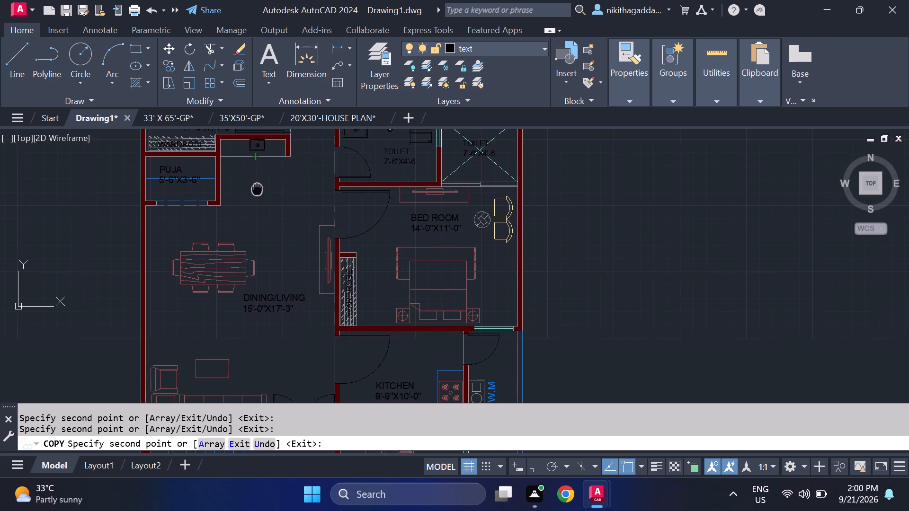
{"action": "middle_click_drag", "start_coordinate": [258, 184], "coordinate": [258, 159]}
{"action": "middle_click_drag", "start_coordinate": [472, 265], "coordinate": [460, 226]}
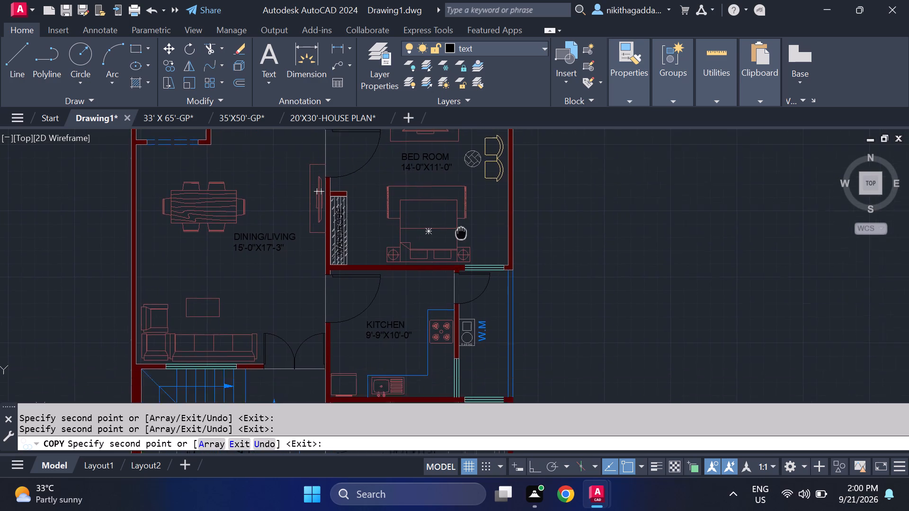
{"action": "middle_click_drag", "start_coordinate": [460, 226], "coordinate": [434, 177]}
{"action": "scroll", "coordinate": [464, 289], "scroll_direction": "up", "scroll_amount": 2}
{"action": "left_click", "coordinate": [419, 373]}
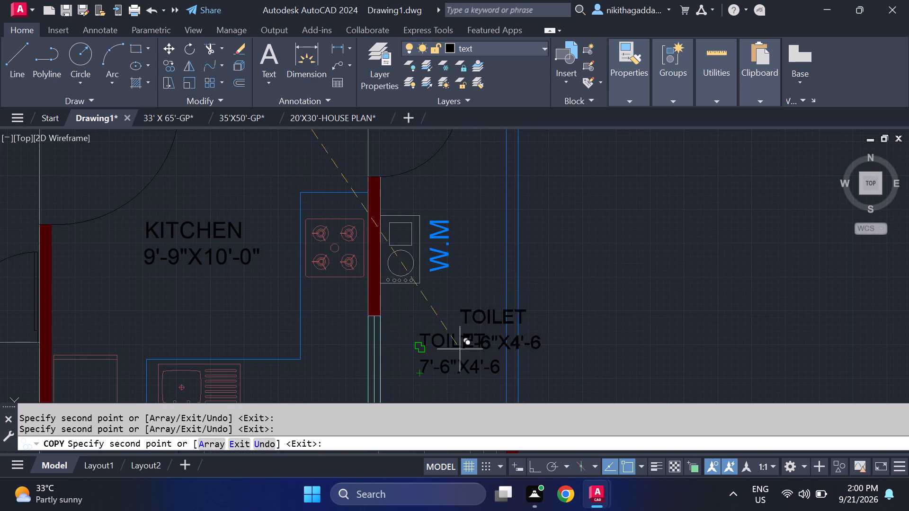
{"action": "scroll", "coordinate": [578, 303], "scroll_direction": "down", "scroll_amount": 1}
{"action": "middle_click_drag", "start_coordinate": [579, 303], "coordinate": [607, 150]}
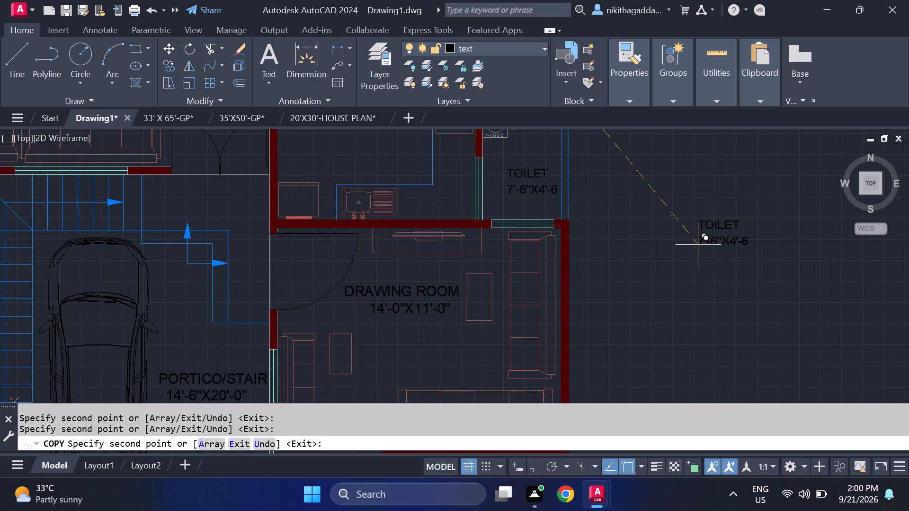
{"action": "scroll", "coordinate": [690, 263], "scroll_direction": "down", "scroll_amount": 2}
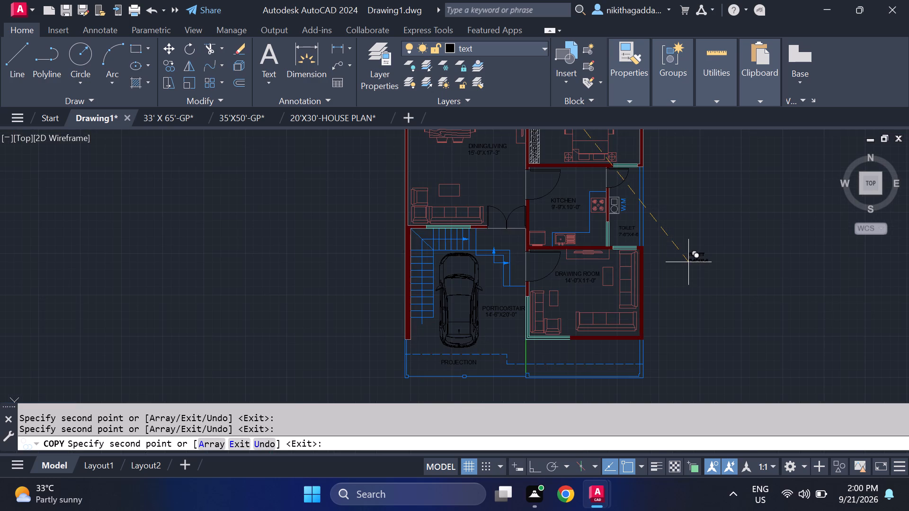
{"action": "key", "text": "Escape"}
Change the copied TOILET line in the washing-machine area beside the kitchen to read WASH AREA.
{"action": "middle_click_drag", "start_coordinate": [699, 234], "coordinate": [698, 289]}
{"action": "scroll", "coordinate": [626, 291], "scroll_direction": "up", "scroll_amount": 3}
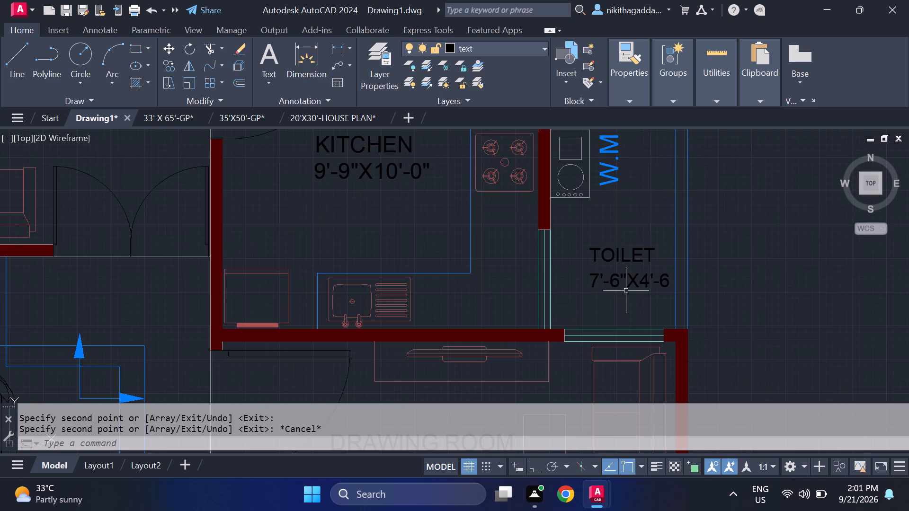
{"action": "scroll", "coordinate": [631, 266], "scroll_direction": "up", "scroll_amount": 1}
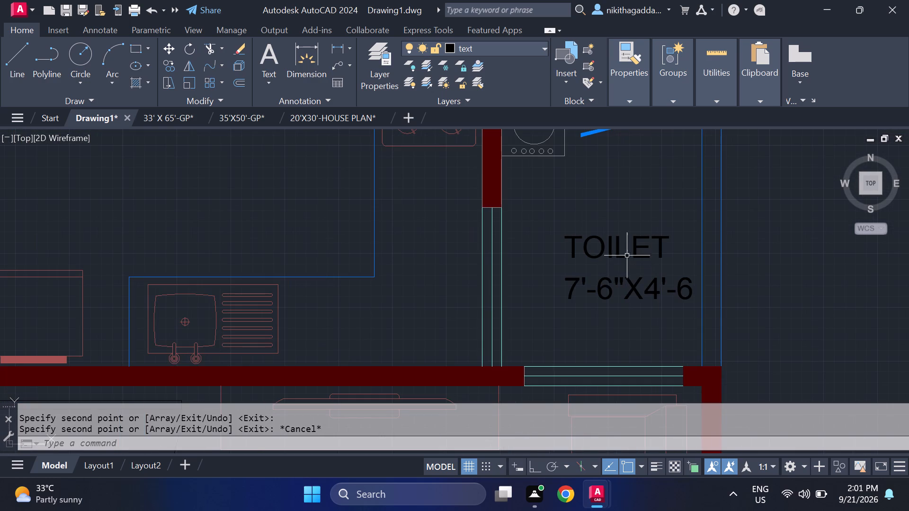
{"action": "double_click", "coordinate": [628, 247]}
{"action": "left_click", "coordinate": [628, 248]}
{"action": "double_click", "coordinate": [596, 255]}
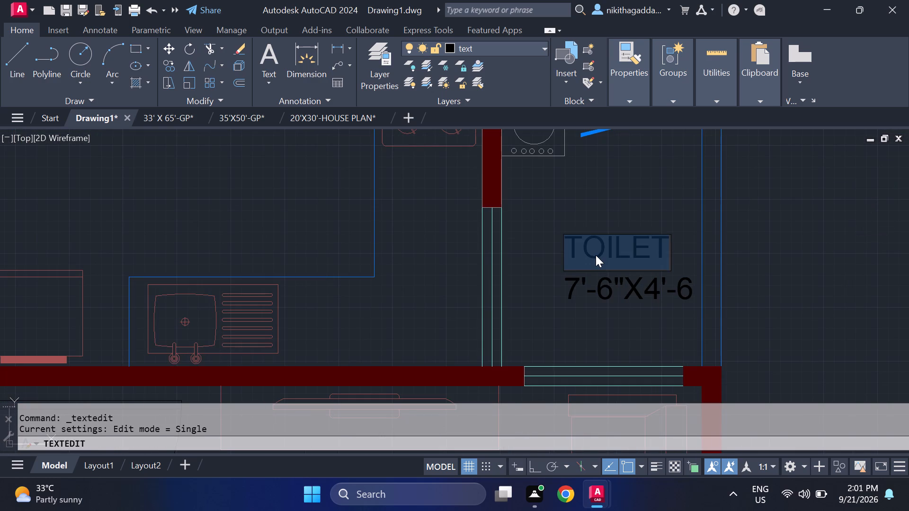
{"action": "key", "text": "Delete"}
{"action": "type", "text": "WASH"}
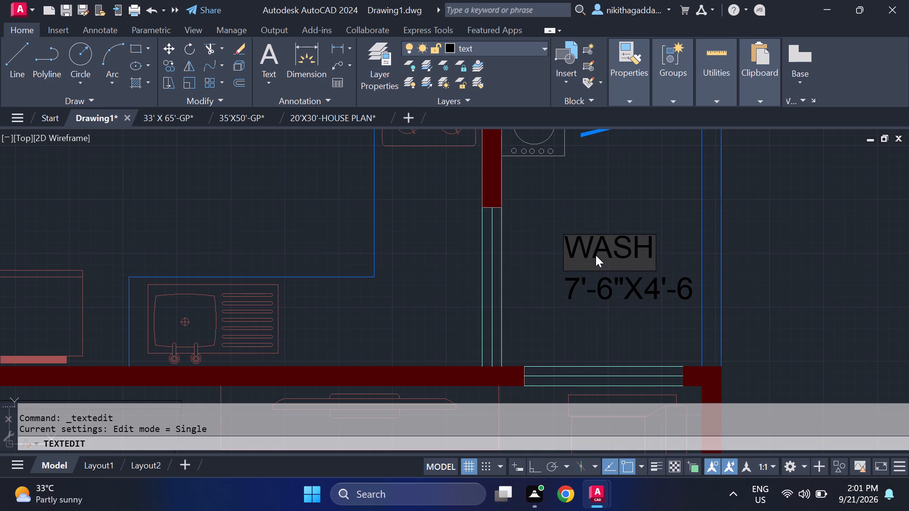
{"action": "key", "text": "space"}
{"action": "type", "text": "AREA"}
{"action": "key", "text": "Return"}
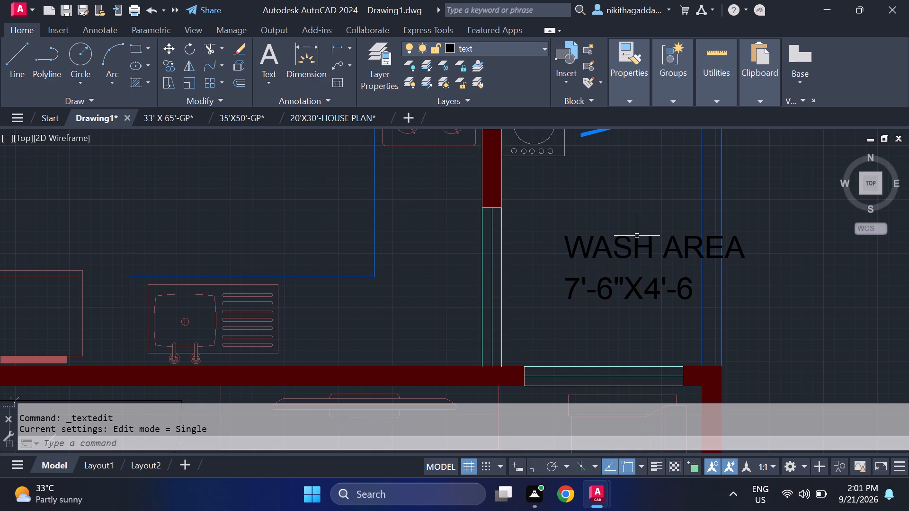
Move the WASH AREA text toward the kitchen wall so it fits inside the wash space.
{"action": "left_click", "coordinate": [637, 236]}
{"action": "key", "text": "c"}
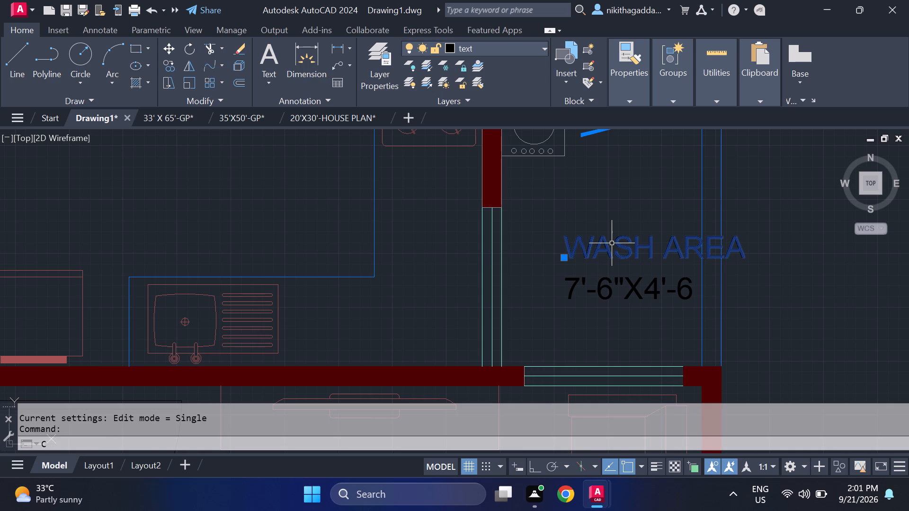
{"action": "key", "text": "BackSpace"}
{"action": "key", "text": "m"}
{"action": "key", "text": "Return"}
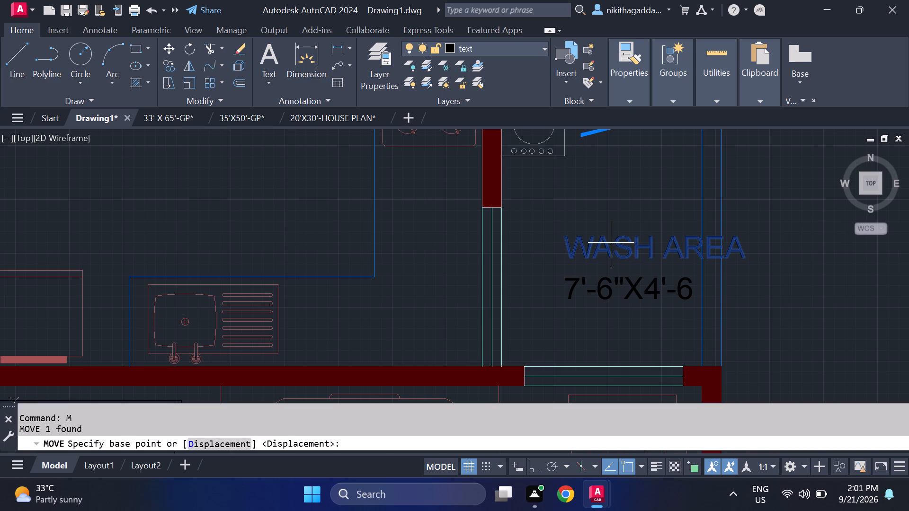
{"action": "left_click", "coordinate": [580, 255]}
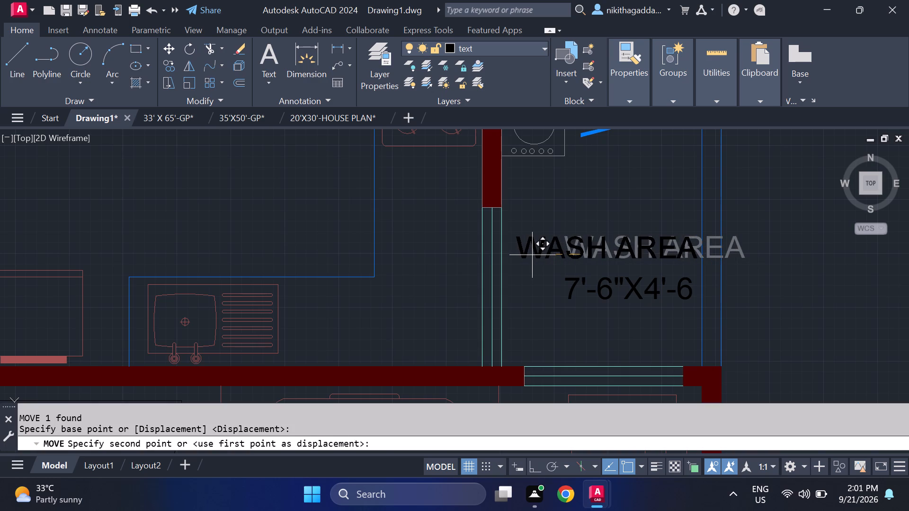
{"action": "left_click", "coordinate": [532, 255]}
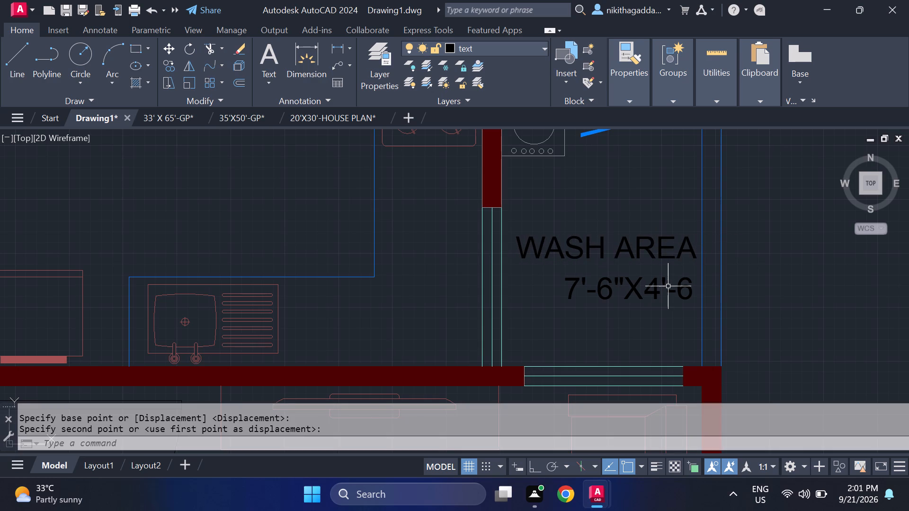
Move the 7'-6"X4'-6 line down and toward the kitchen, leaving room for another line below WASH AREA.
{"action": "left_click_drag", "start_coordinate": [669, 268], "coordinate": [636, 279]}
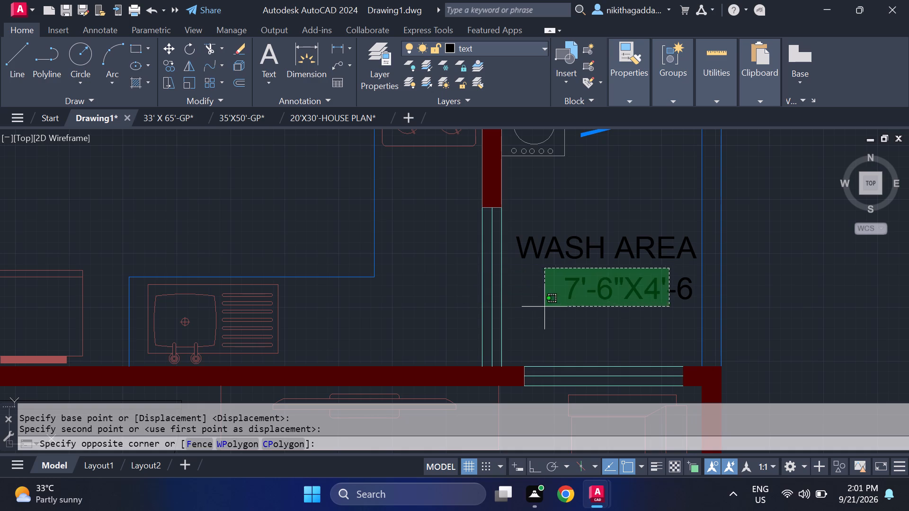
{"action": "left_click", "coordinate": [544, 307]}
{"action": "key", "text": "m"}
{"action": "key", "text": "Return"}
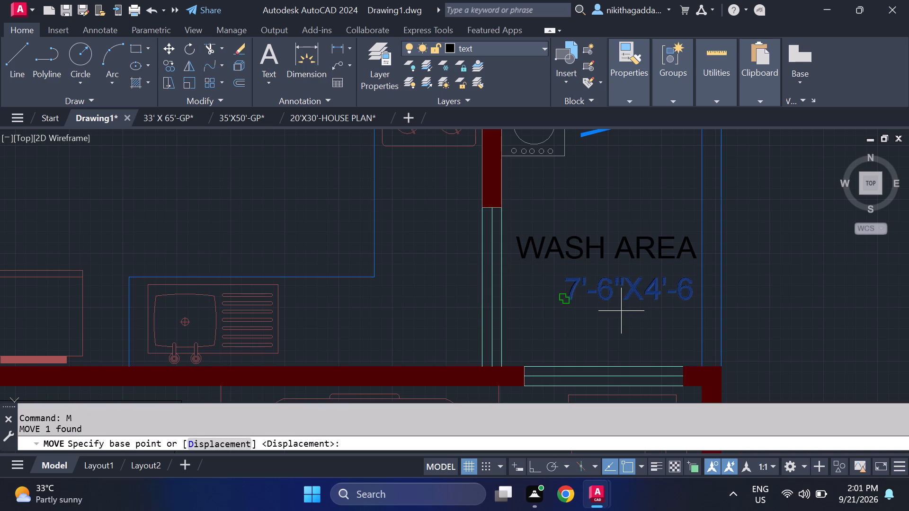
{"action": "left_click", "coordinate": [570, 295]}
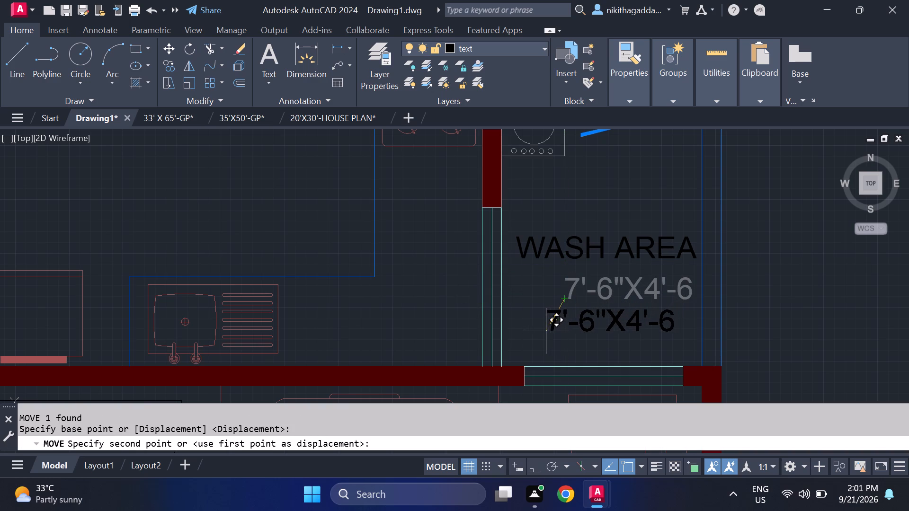
{"action": "left_click", "coordinate": [539, 333]}
Copy the 7'-6"X4'-6 line about 8.5" straight up, between WASH AREA and the original size line.
{"action": "left_click_drag", "start_coordinate": [644, 308], "coordinate": [619, 317]}
{"action": "left_click", "coordinate": [564, 335]}
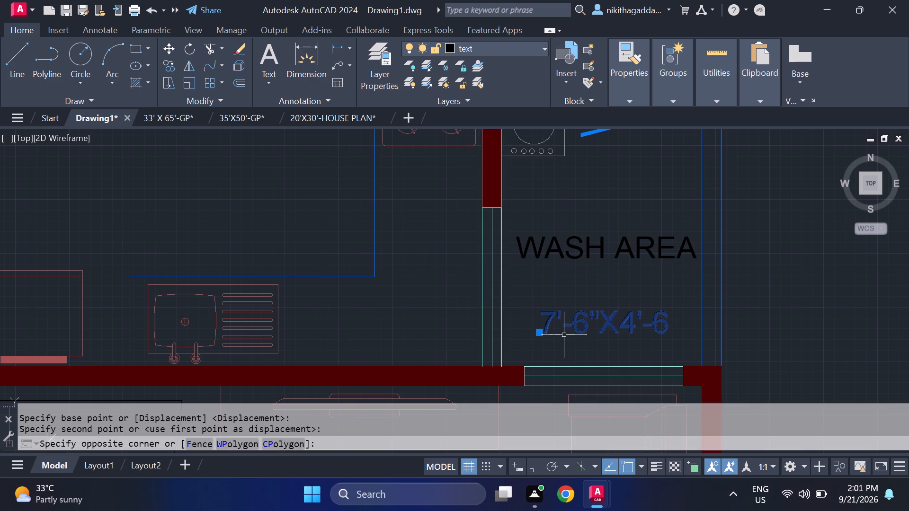
{"action": "type", "text": "CP"}
{"action": "key", "text": "BackSpace"}
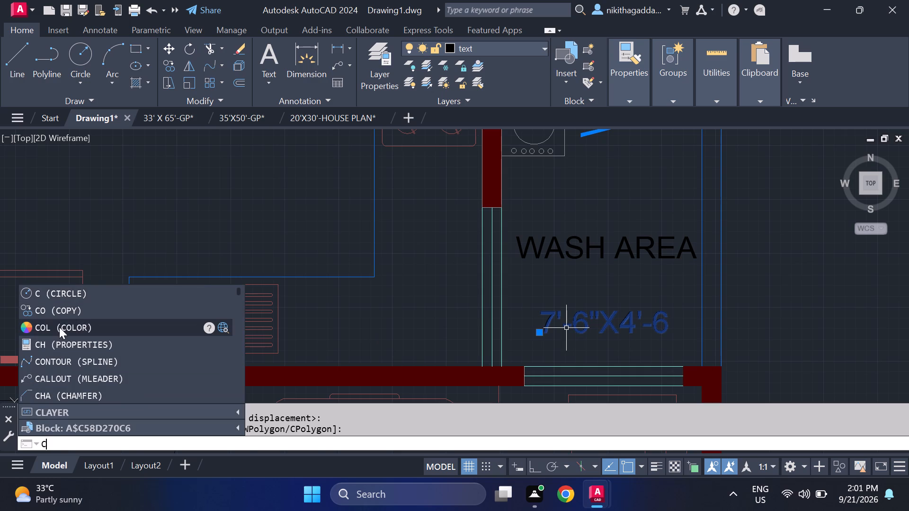
{"action": "left_click", "coordinate": [62, 317]}
{"action": "left_click", "coordinate": [541, 333]}
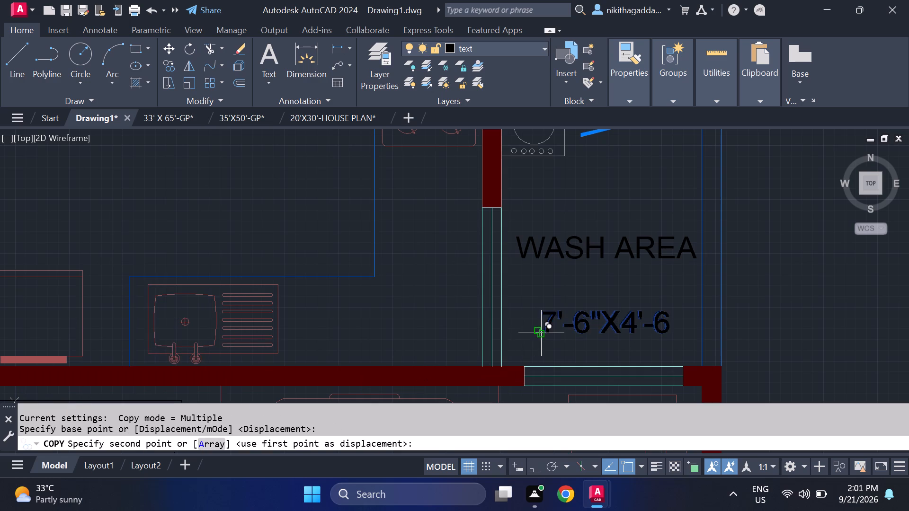
{"action": "left_click", "coordinate": [536, 296]}
{"action": "key", "text": "Escape"}
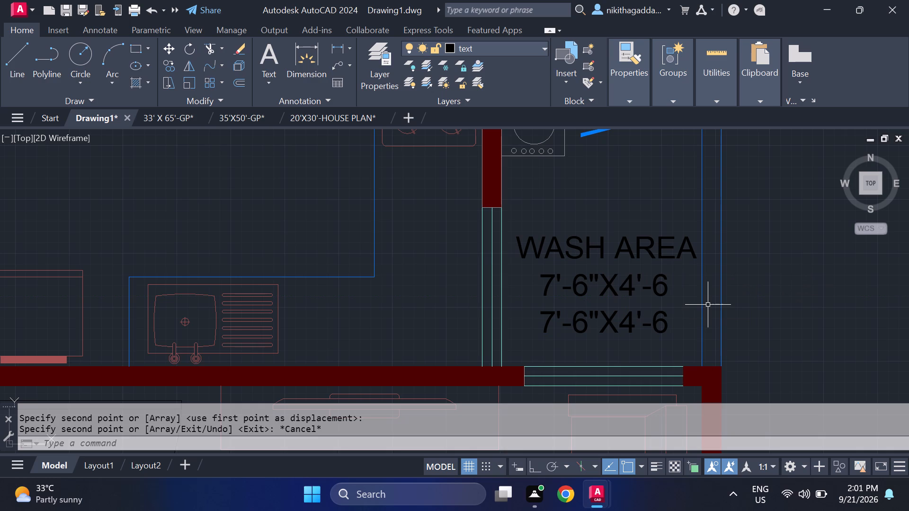
Change the middle line of the wash area label to read OPEN.
{"action": "double_click", "coordinate": [606, 292]}
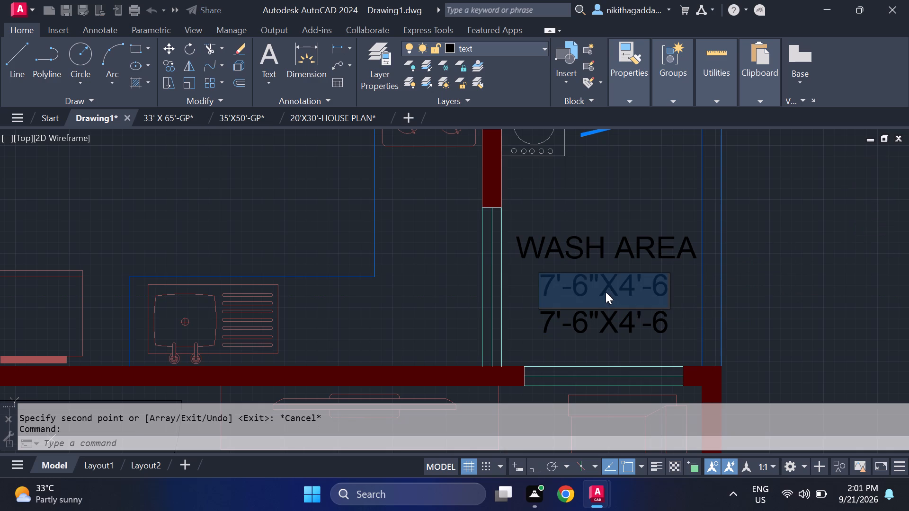
{"action": "key", "text": "Delete"}
{"action": "type", "text": "OPEN"}
{"action": "key", "text": "Return"}
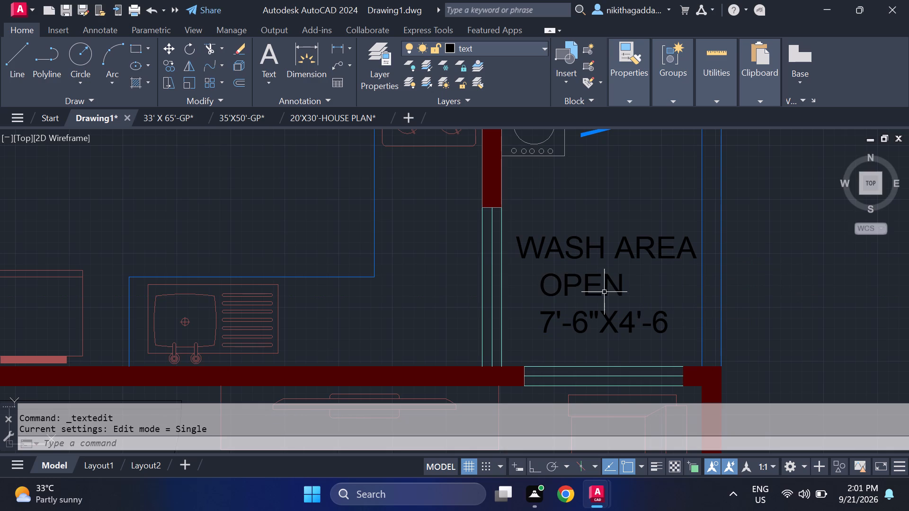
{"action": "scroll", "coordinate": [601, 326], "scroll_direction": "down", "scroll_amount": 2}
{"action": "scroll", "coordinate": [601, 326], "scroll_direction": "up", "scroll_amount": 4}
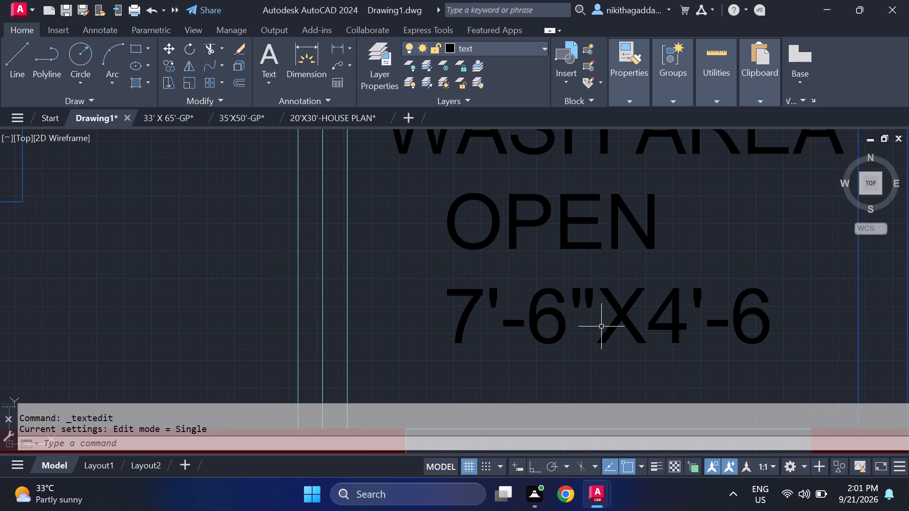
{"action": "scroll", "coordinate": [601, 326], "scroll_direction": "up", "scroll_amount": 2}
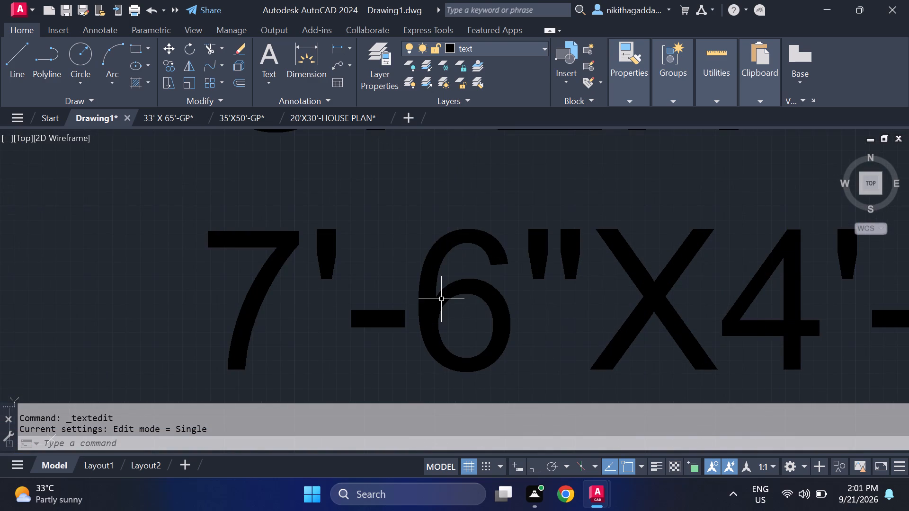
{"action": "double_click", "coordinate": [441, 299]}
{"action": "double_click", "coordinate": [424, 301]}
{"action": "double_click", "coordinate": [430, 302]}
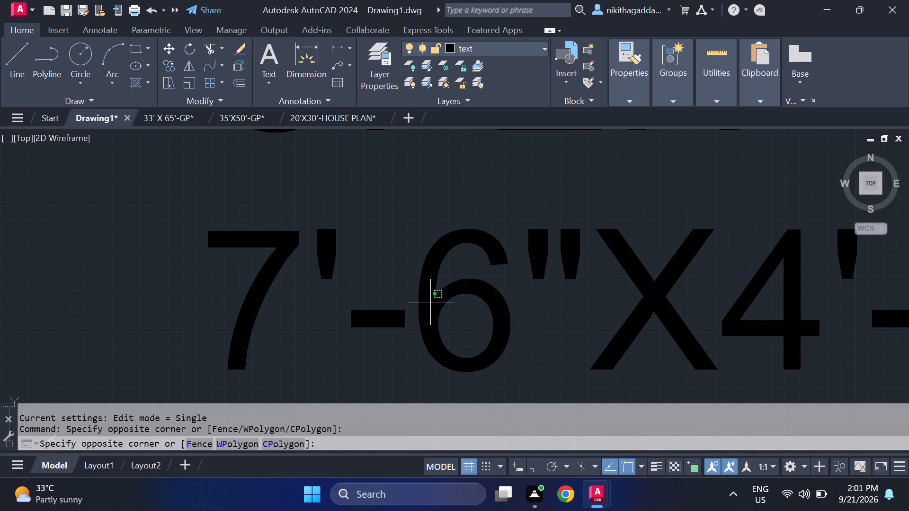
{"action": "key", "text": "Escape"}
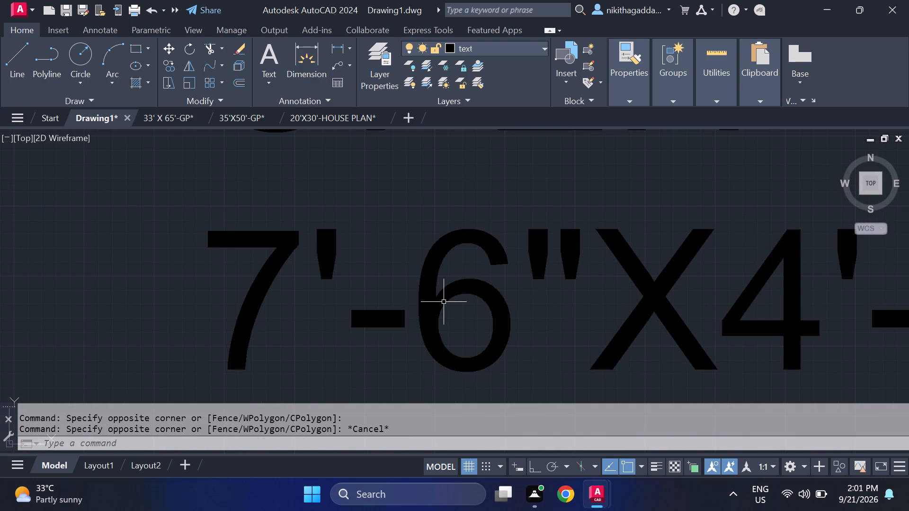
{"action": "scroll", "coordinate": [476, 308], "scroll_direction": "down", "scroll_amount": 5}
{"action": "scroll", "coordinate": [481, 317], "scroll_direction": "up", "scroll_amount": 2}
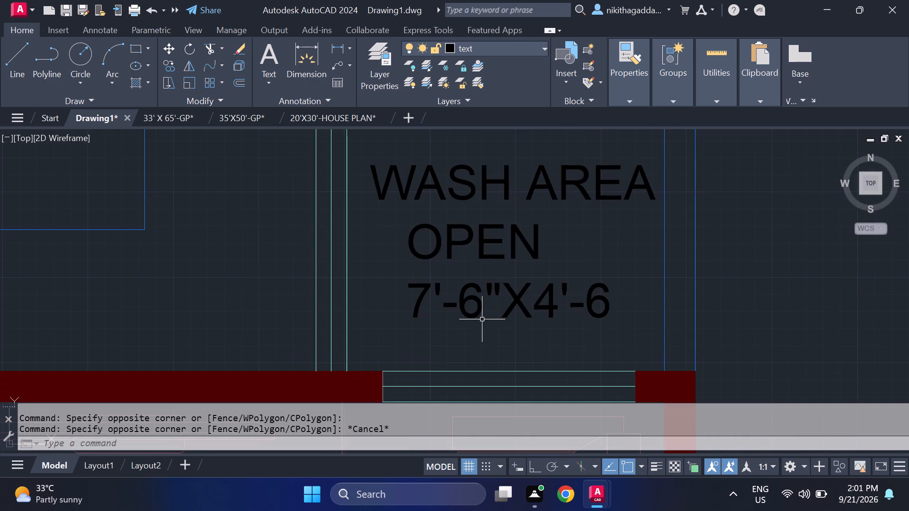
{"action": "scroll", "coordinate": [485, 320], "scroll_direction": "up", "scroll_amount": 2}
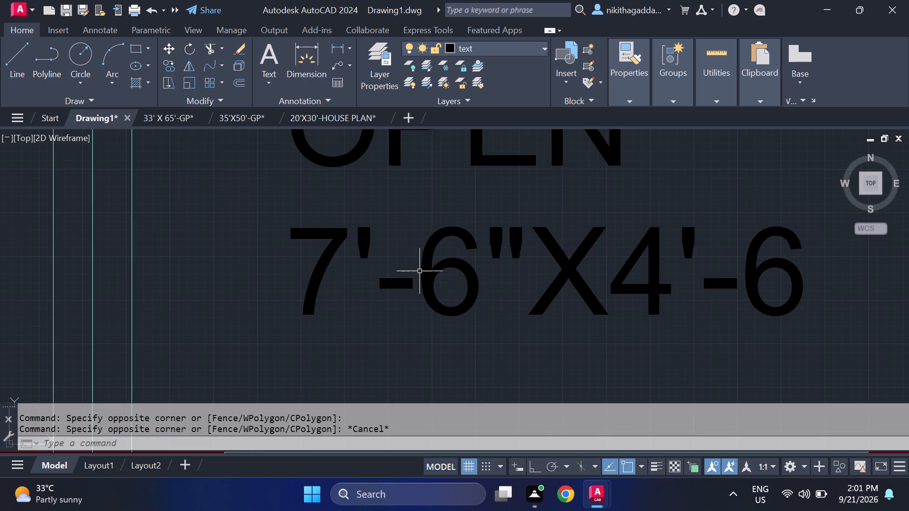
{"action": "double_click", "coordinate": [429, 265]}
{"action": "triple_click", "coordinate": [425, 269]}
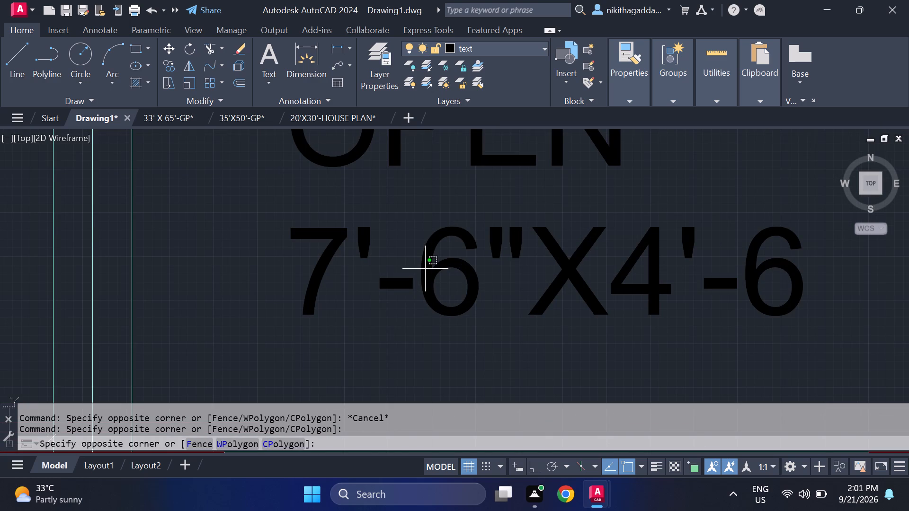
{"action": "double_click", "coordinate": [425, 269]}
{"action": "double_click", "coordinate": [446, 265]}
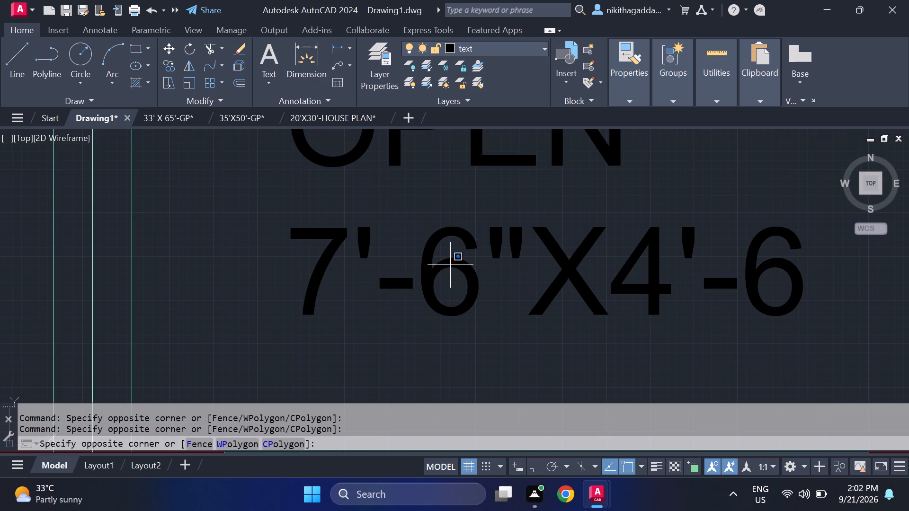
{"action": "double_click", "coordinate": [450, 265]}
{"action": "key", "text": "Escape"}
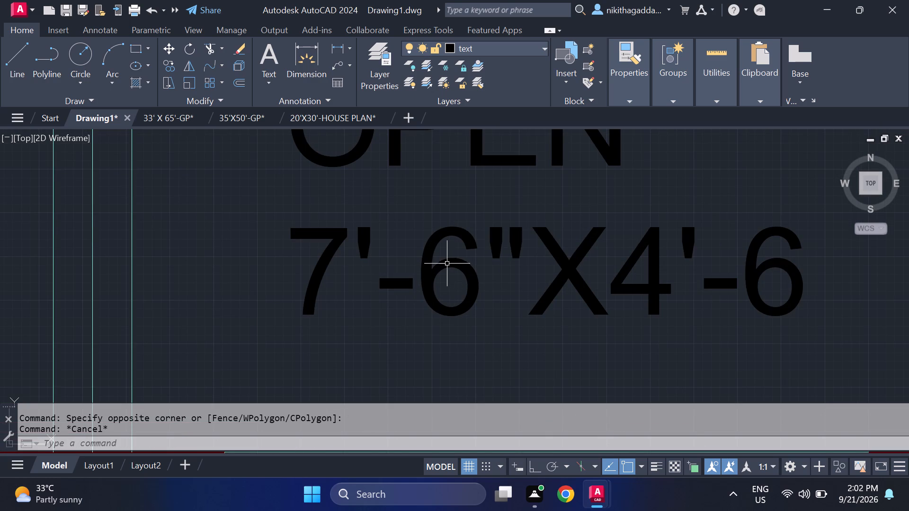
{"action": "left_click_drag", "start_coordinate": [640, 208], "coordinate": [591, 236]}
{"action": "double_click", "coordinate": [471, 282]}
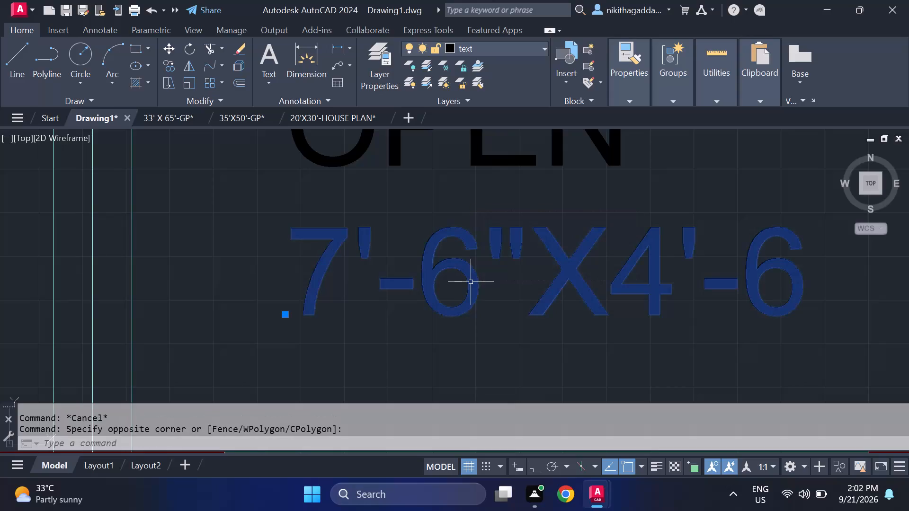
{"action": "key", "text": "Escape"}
Change the wash area's size line below OPEN to read 9'-9"X10'-0".
{"action": "double_click", "coordinate": [476, 279]}
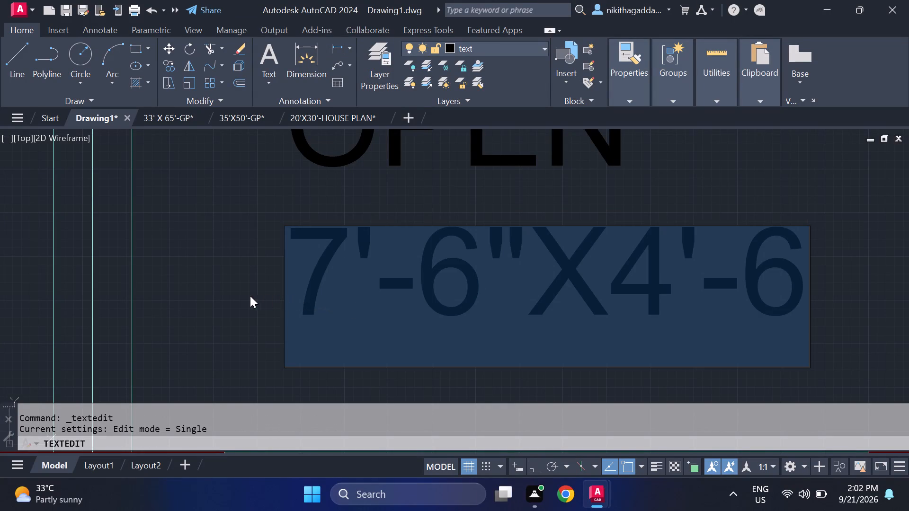
{"action": "left_click", "coordinate": [333, 281]}
{"action": "key", "text": "BackSpace"}
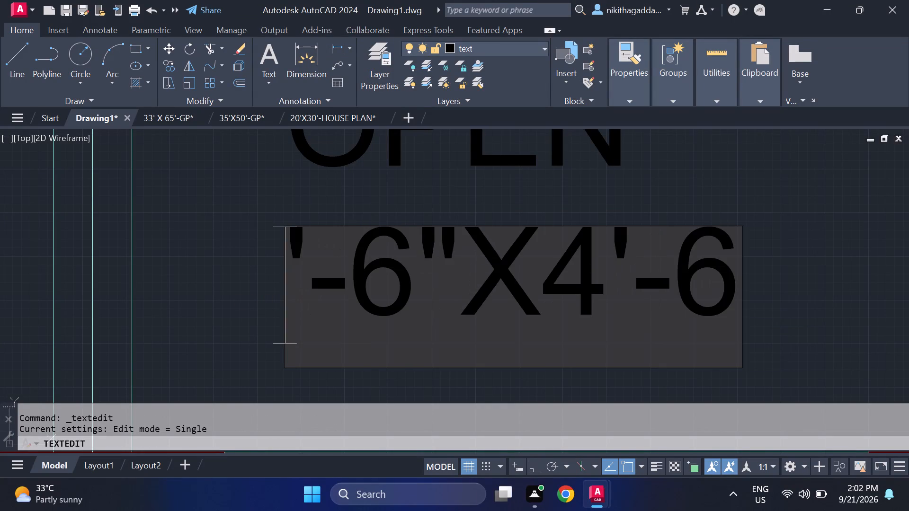
{"action": "key", "text": "9"}
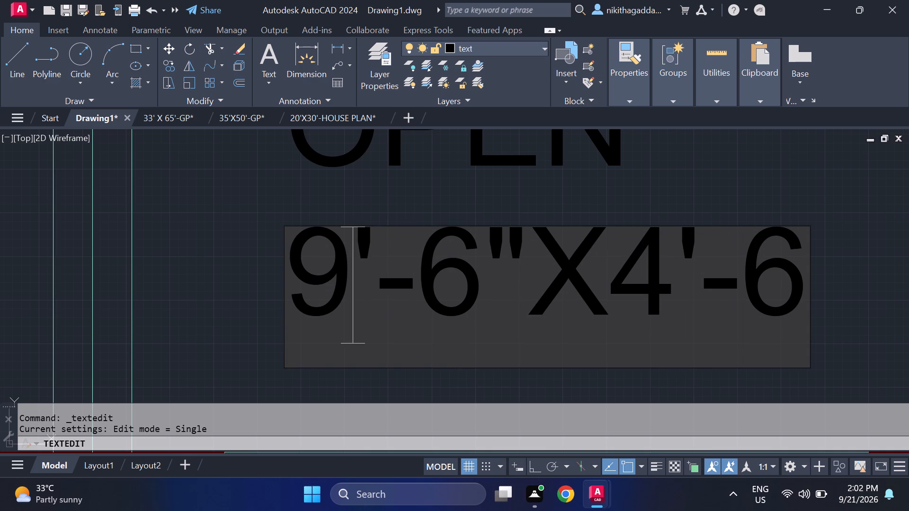
{"action": "left_click", "coordinate": [466, 267]}
{"action": "key", "text": "BackSpace"}
{"action": "key", "text": "9"}
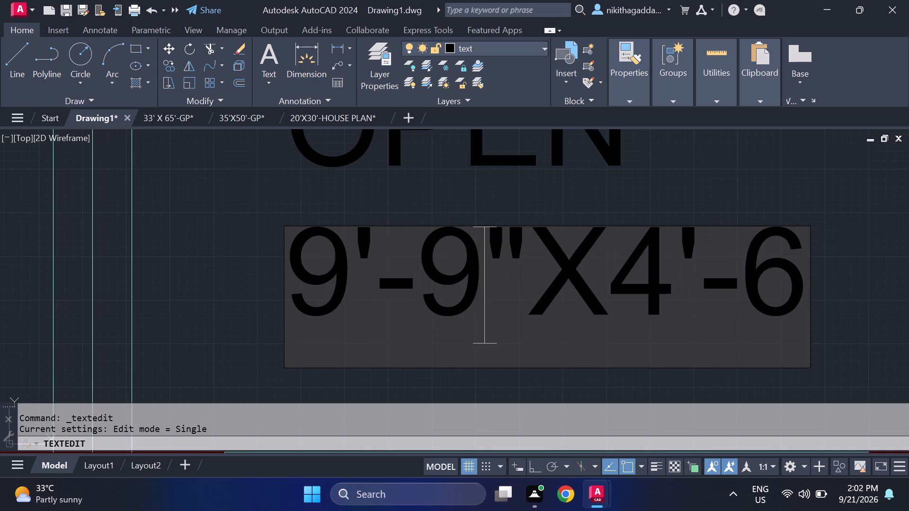
{"action": "left_click", "coordinate": [662, 256]}
{"action": "key", "text": "BackSpace"}
{"action": "type", "text": "10"}
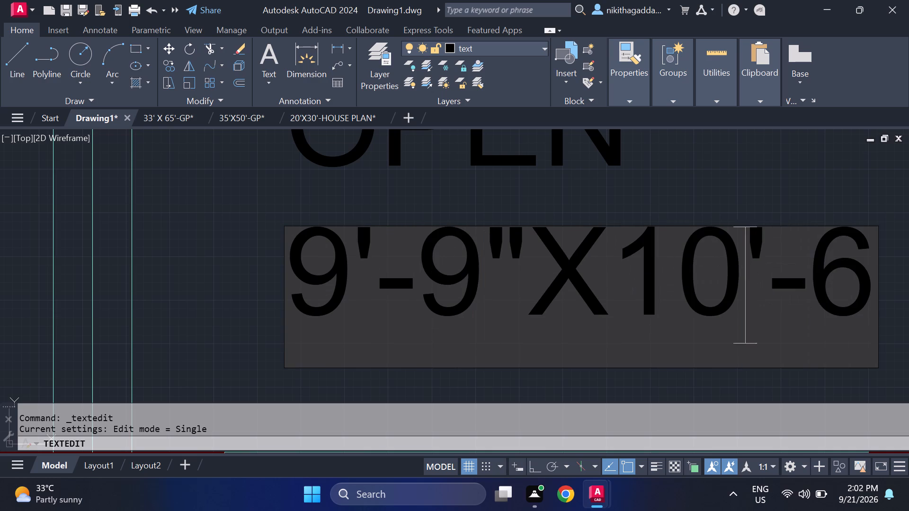
{"action": "left_click", "coordinate": [863, 250]}
{"action": "key", "text": "BackSpace"}
{"action": "key", "text": "0"}
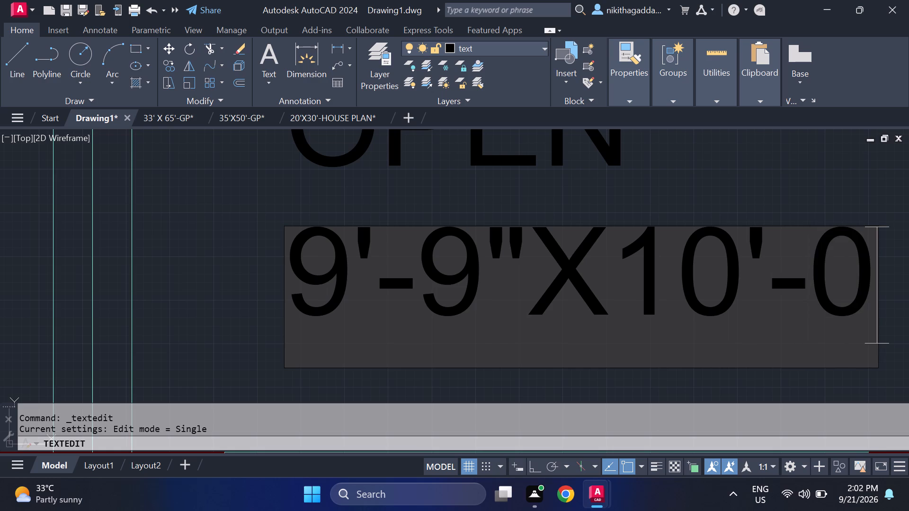
{"action": "key", "text": "shift+quotedbl"}
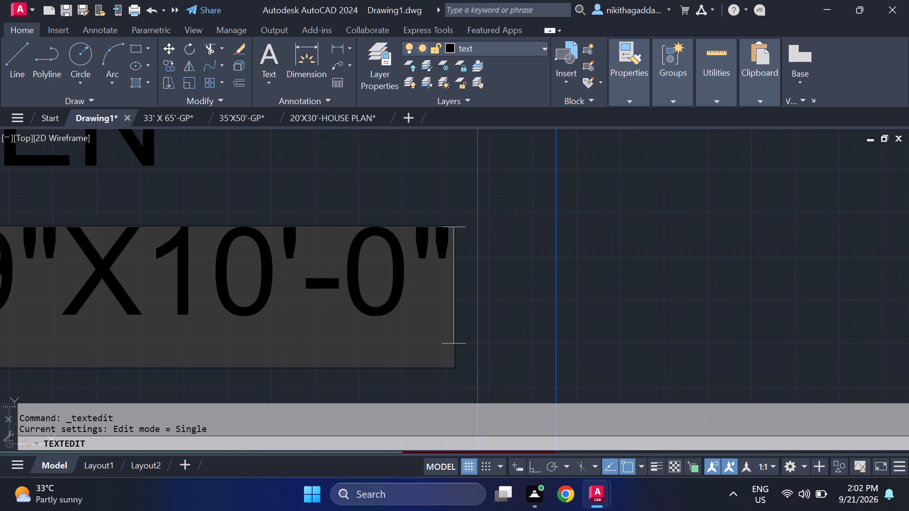
{"action": "key", "text": "Return"}
Examine the room labels from the wash area up through the bedrooms to the north-west toilet.
{"action": "scroll", "coordinate": [430, 320], "scroll_direction": "down", "scroll_amount": 5}
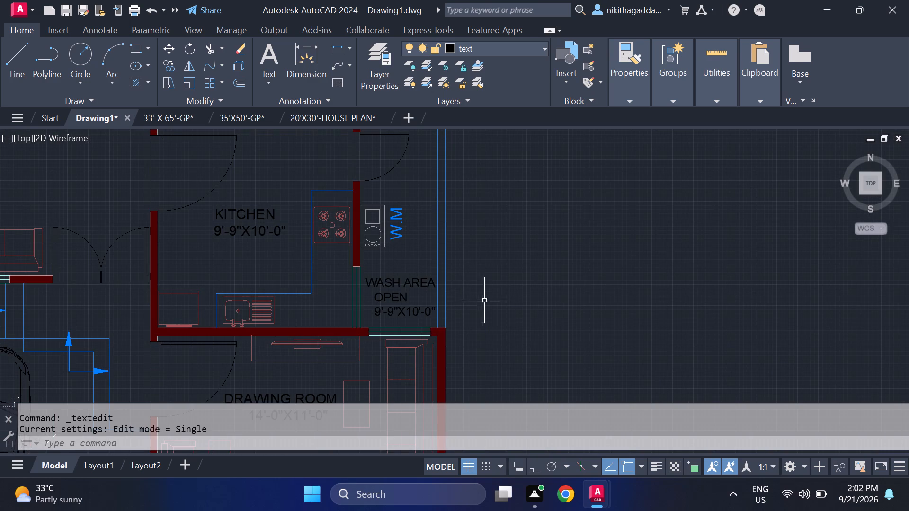
{"action": "scroll", "coordinate": [437, 297], "scroll_direction": "down", "scroll_amount": 1}
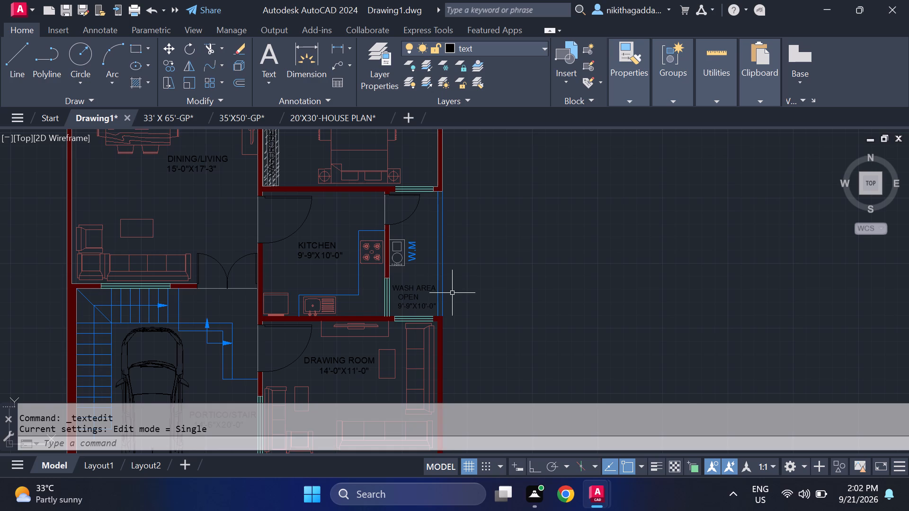
{"action": "middle_click_drag", "start_coordinate": [476, 296], "coordinate": [550, 316]}
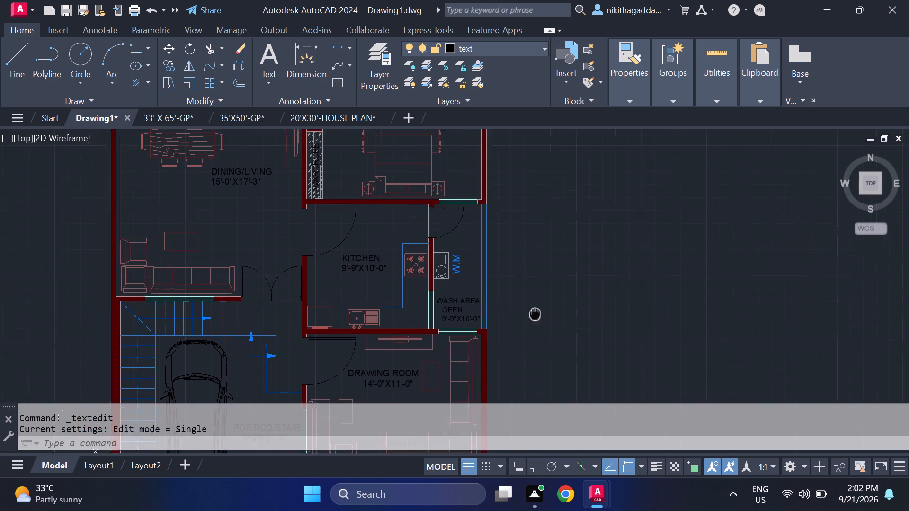
{"action": "middle_click_drag", "start_coordinate": [550, 316], "coordinate": [675, 341]}
{"action": "middle_click_drag", "start_coordinate": [469, 319], "coordinate": [477, 344]}
{"action": "middle_click_drag", "start_coordinate": [383, 214], "coordinate": [383, 263]}
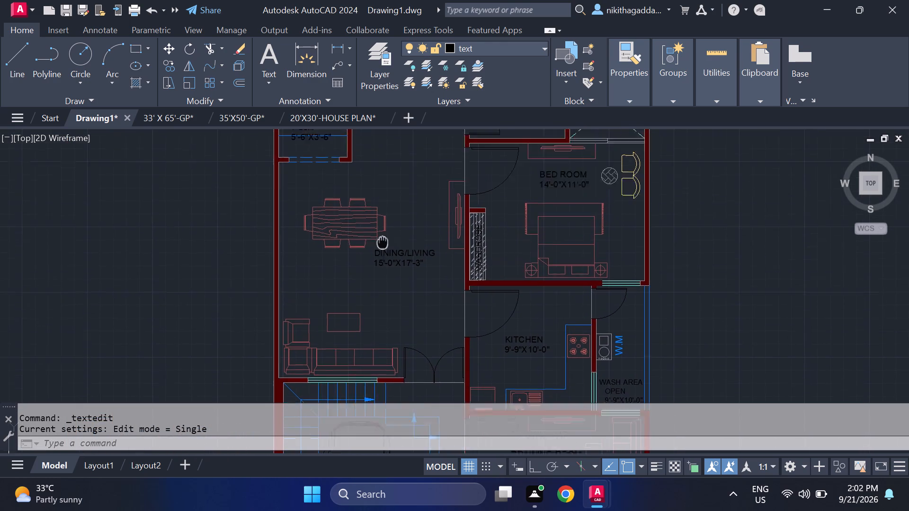
{"action": "middle_click_drag", "start_coordinate": [383, 263], "coordinate": [383, 337]}
{"action": "middle_click_drag", "start_coordinate": [392, 242], "coordinate": [400, 340]}
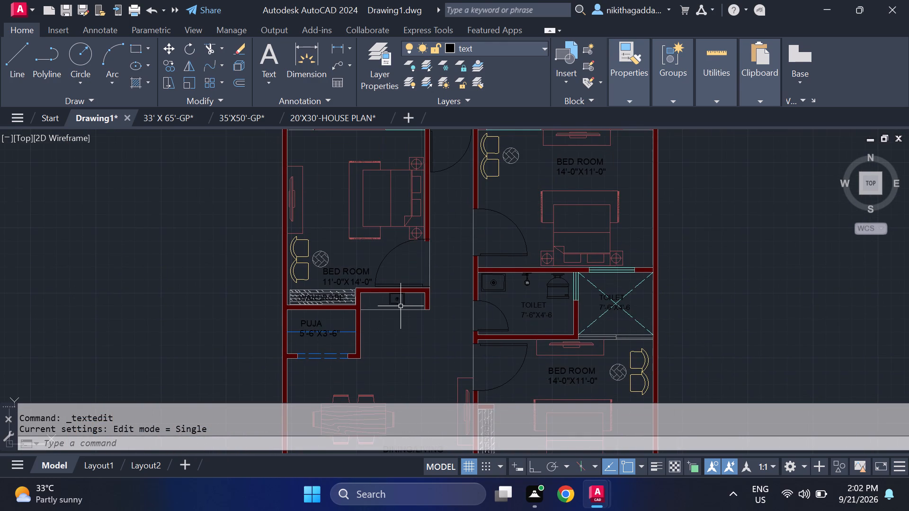
{"action": "scroll", "coordinate": [403, 304], "scroll_direction": "up", "scroll_amount": 1}
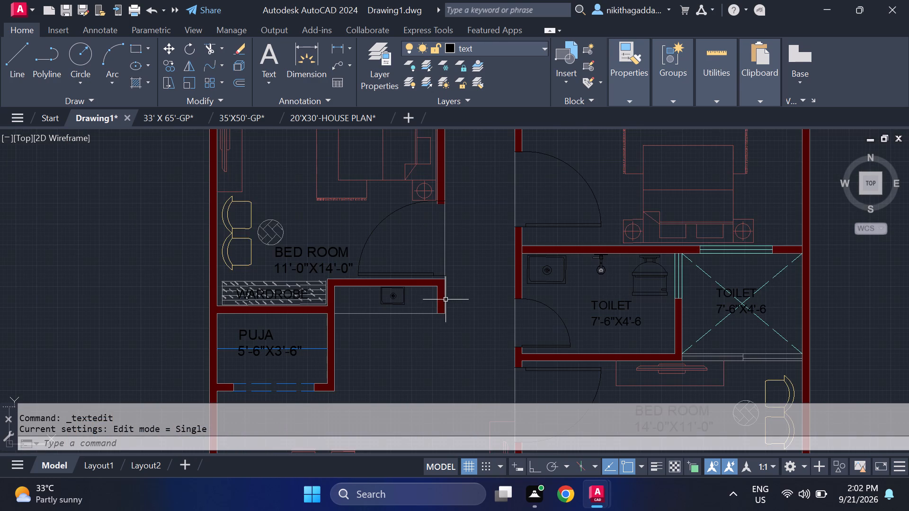
{"action": "middle_click_drag", "start_coordinate": [449, 333], "coordinate": [557, 422]}
{"action": "scroll", "coordinate": [447, 207], "scroll_direction": "down", "scroll_amount": 1}
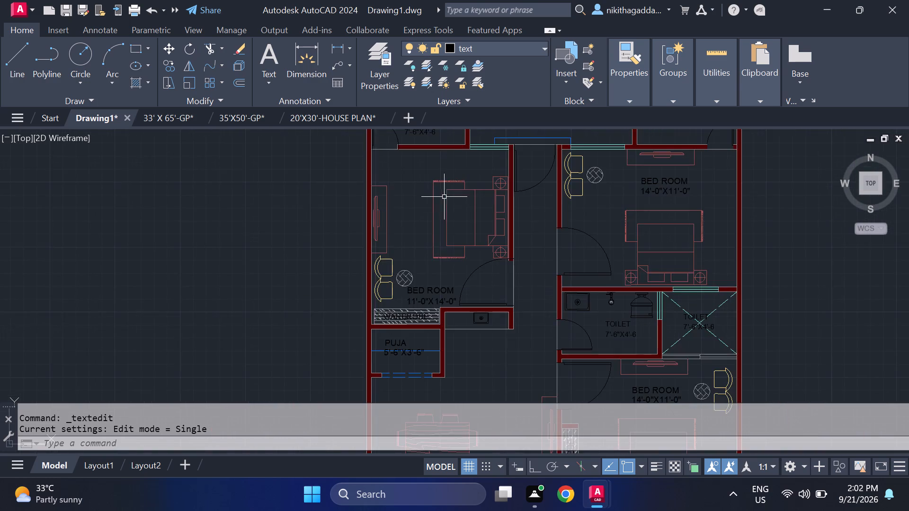
{"action": "middle_click_drag", "start_coordinate": [441, 194], "coordinate": [451, 318]}
{"action": "scroll", "coordinate": [442, 249], "scroll_direction": "up", "scroll_amount": 3}
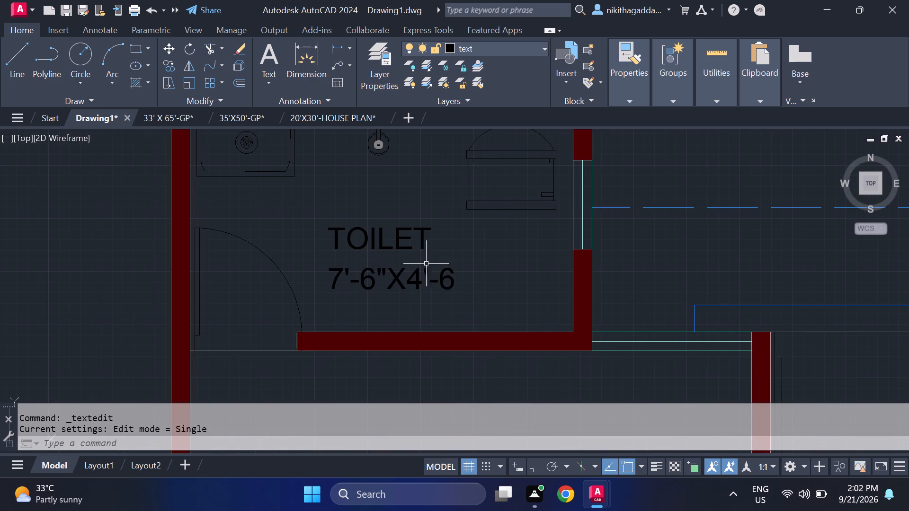
{"action": "scroll", "coordinate": [416, 282], "scroll_direction": "down", "scroll_amount": 3}
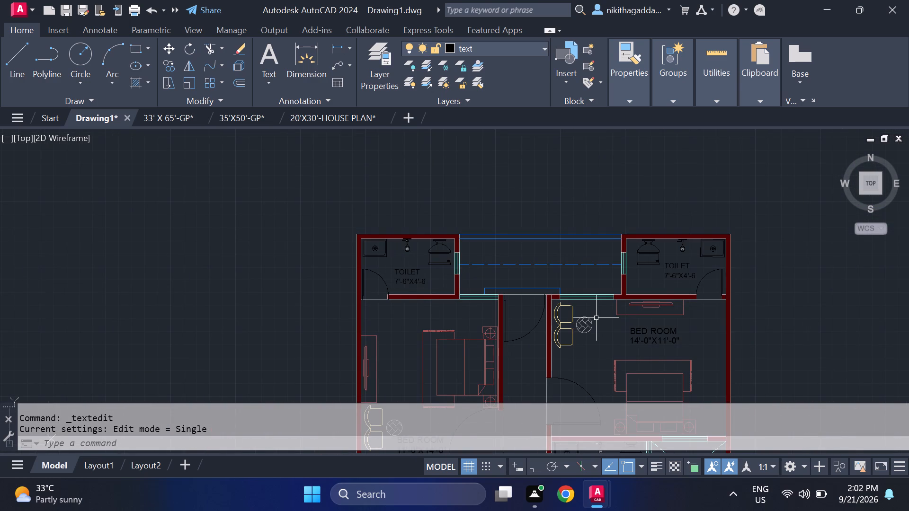
Change the size line of the toilet in the plan's north-east corner to read 8'-0"X4'-6.
{"action": "middle_click_drag", "start_coordinate": [700, 277], "coordinate": [605, 284]}
{"action": "scroll", "coordinate": [606, 277], "scroll_direction": "up", "scroll_amount": 3}
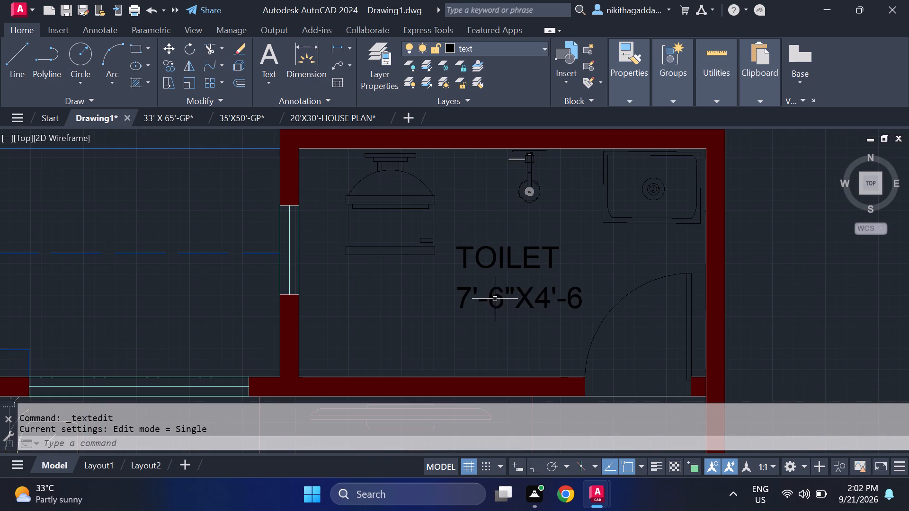
{"action": "double_click", "coordinate": [493, 299]}
{"action": "left_click", "coordinate": [466, 302]}
{"action": "key", "text": "BackSpace"}
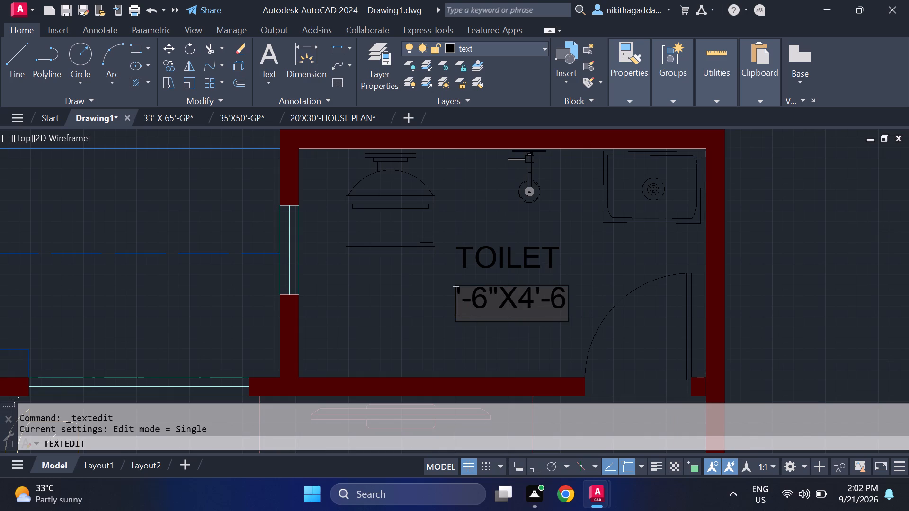
{"action": "key", "text": "8"}
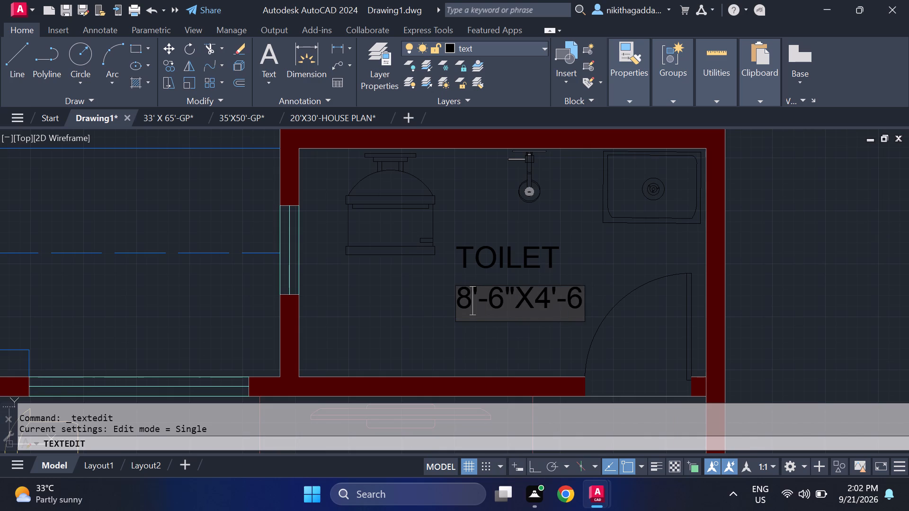
{"action": "left_click", "coordinate": [503, 297]}
{"action": "key", "text": "BackSpace"}
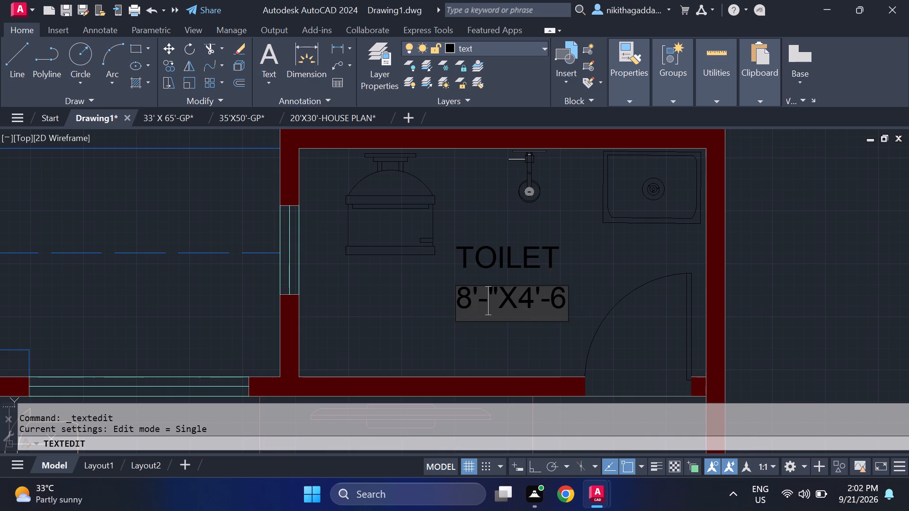
{"action": "key", "text": "0"}
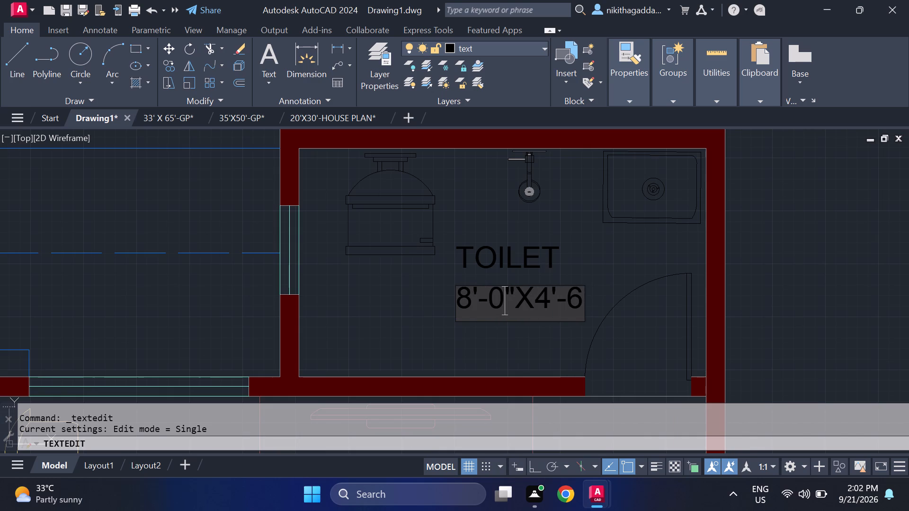
{"action": "key", "text": "Return"}
Rename the toilet beside the crossed shaft, between the two east bedrooms, as COMMON TOILET.
{"action": "scroll", "coordinate": [572, 306], "scroll_direction": "down", "scroll_amount": 2}
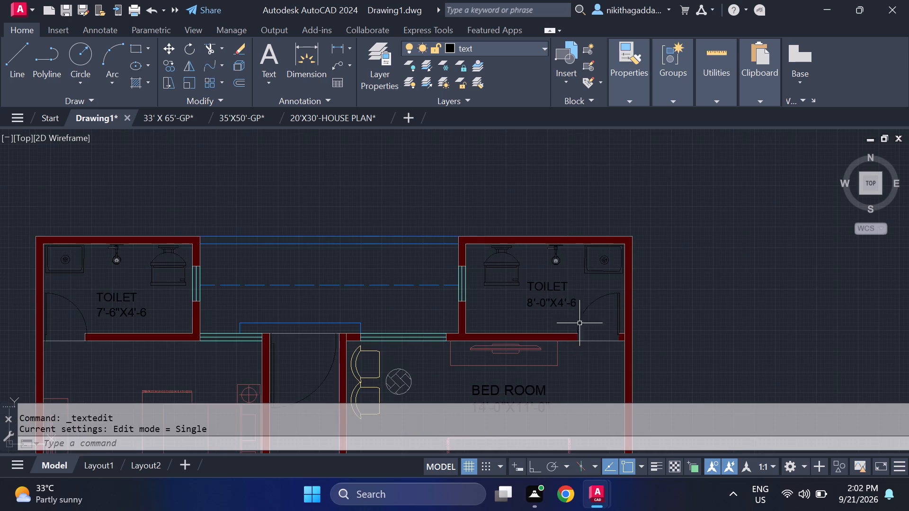
{"action": "middle_click_drag", "start_coordinate": [586, 344], "coordinate": [557, 227]}
{"action": "key", "text": "Return"}
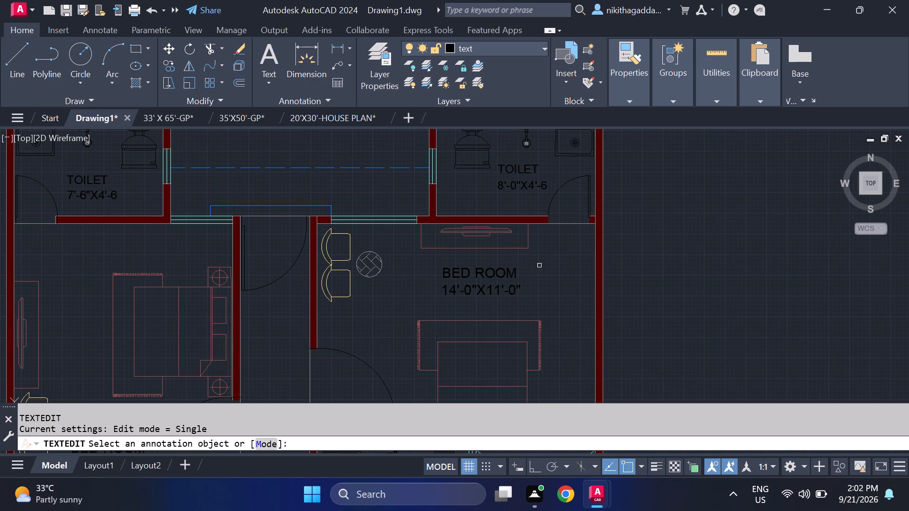
{"action": "scroll", "coordinate": [545, 308], "scroll_direction": "down", "scroll_amount": 2}
{"action": "middle_click_drag", "start_coordinate": [553, 318], "coordinate": [553, 223]}
{"action": "scroll", "coordinate": [480, 290], "scroll_direction": "up", "scroll_amount": 4}
{"action": "left_click", "coordinate": [528, 277]}
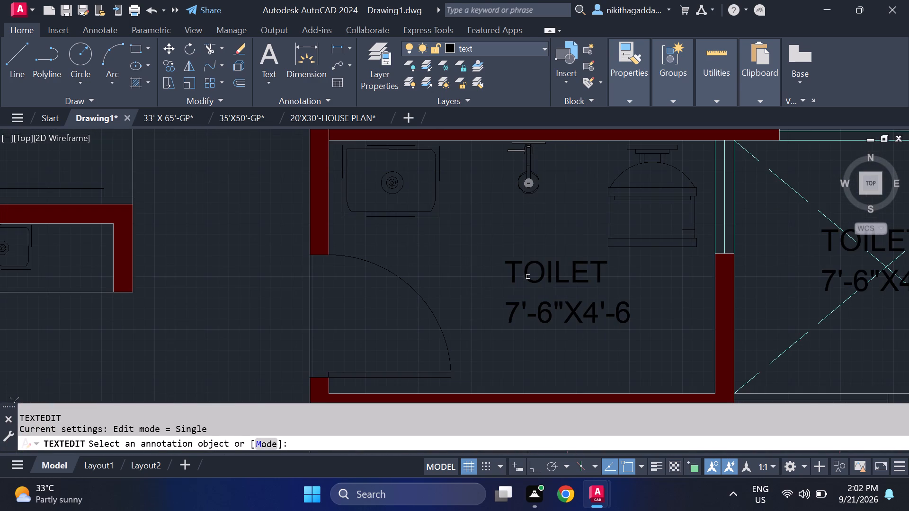
{"action": "left_click", "coordinate": [506, 271]}
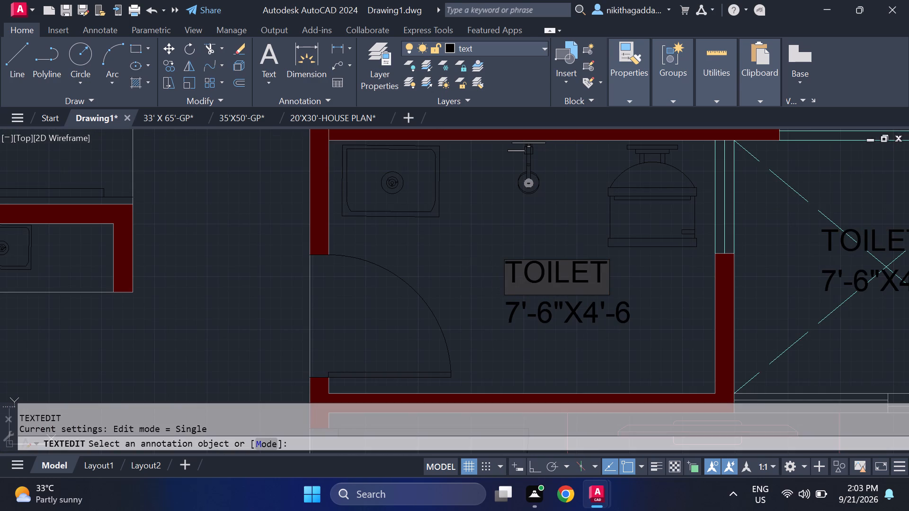
{"action": "key", "text": "space"}
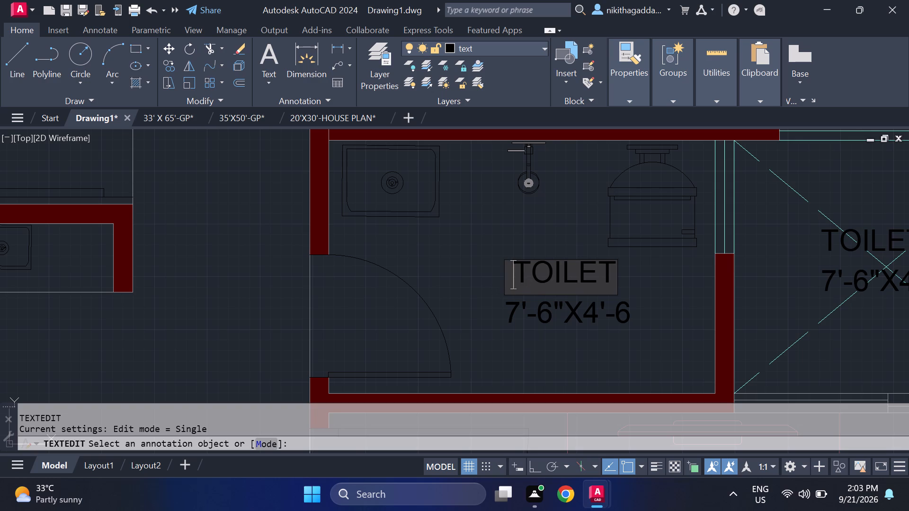
{"action": "type", "text": "C"}
{"action": "type", "text": "OMMOMH"}
{"action": "key", "text": "BackSpace"}
{"action": "key", "text": "BackSpace"}
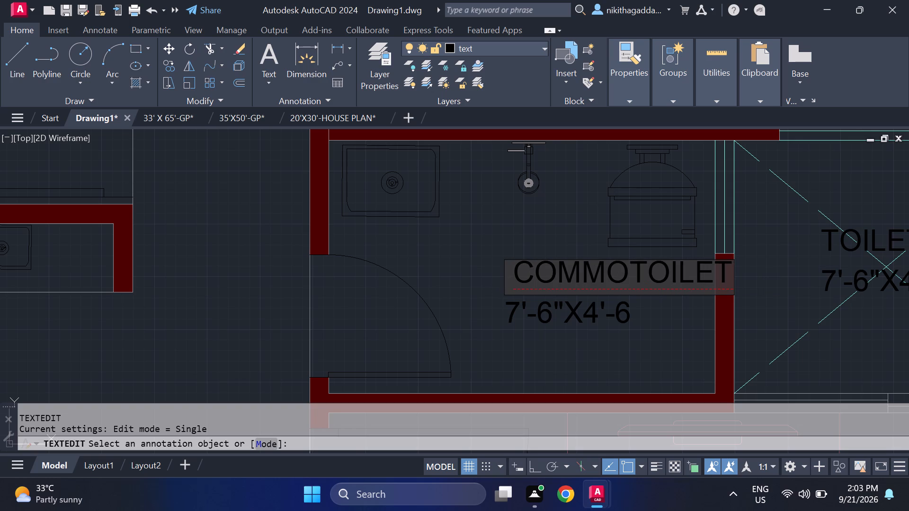
{"action": "type", "text": "N"}
{"action": "key", "text": "space"}
{"action": "key", "text": "Return"}
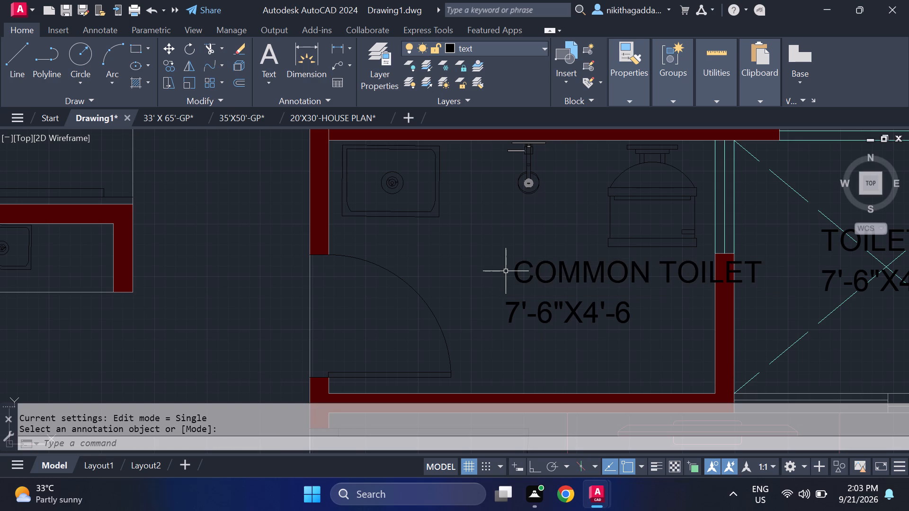
Move the COMMON TOILET text toward the toilet's door so it fits inside the room, centred above its size line.
{"action": "left_click", "coordinate": [556, 253]}
{"action": "left_click", "coordinate": [522, 278]}
{"action": "key", "text": "m"}
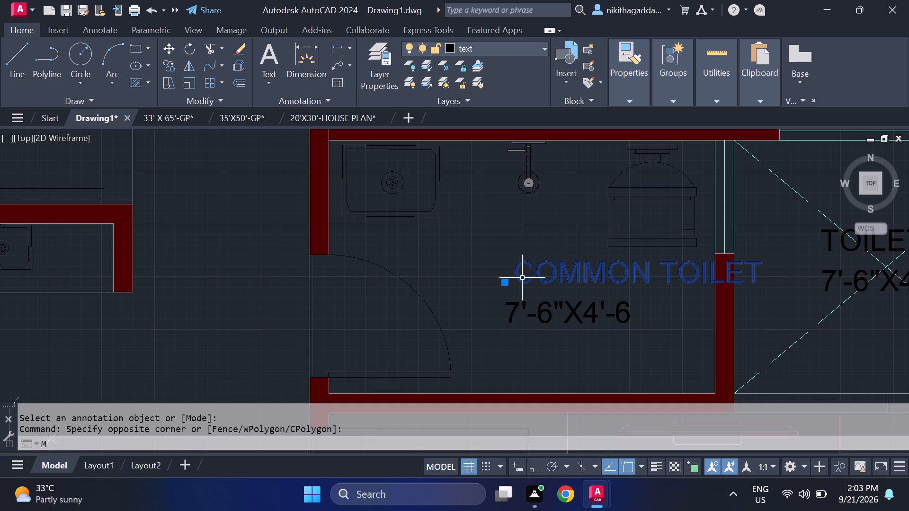
{"action": "key", "text": "Return"}
{"action": "left_click", "coordinate": [522, 278]}
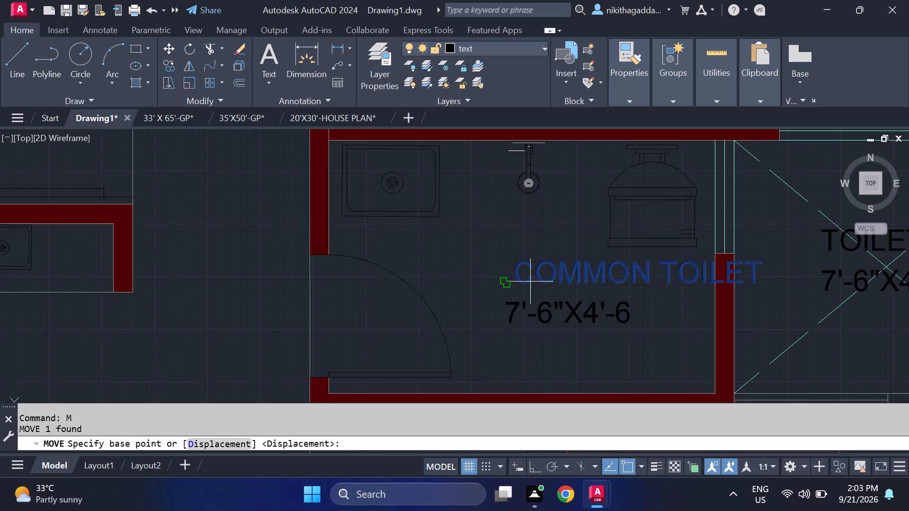
{"action": "left_click", "coordinate": [530, 281]}
{"action": "left_click", "coordinate": [456, 285]}
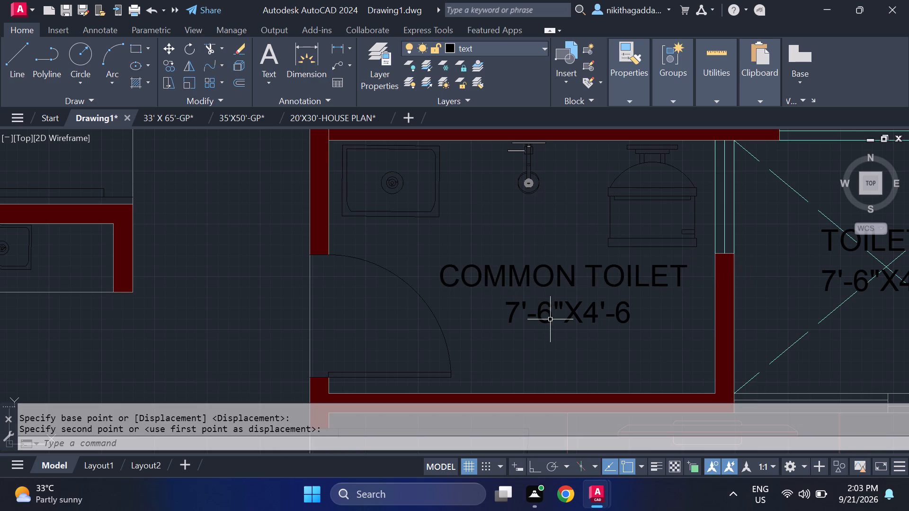
Change the size line under COMMON TOILET to read 8'-3"X5'-0".
{"action": "scroll", "coordinate": [568, 328], "scroll_direction": "up", "scroll_amount": 1}
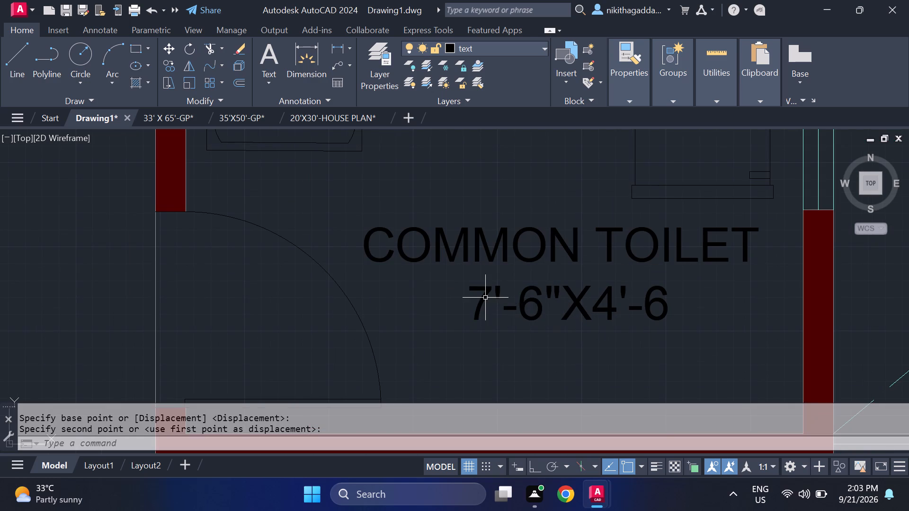
{"action": "double_click", "coordinate": [485, 297]}
{"action": "left_click", "coordinate": [495, 300]}
{"action": "key", "text": "BackSpace"}
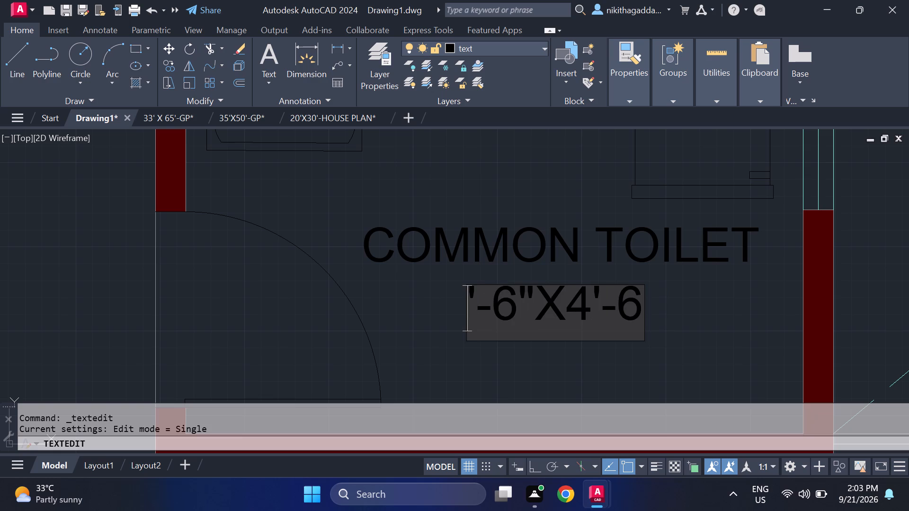
{"action": "key", "text": "8"}
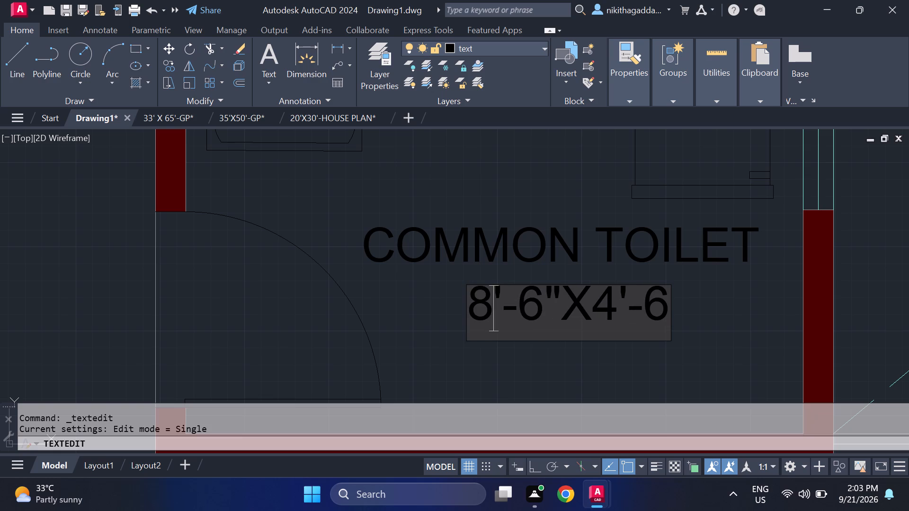
{"action": "left_click", "coordinate": [539, 299]}
{"action": "key", "text": "BackSpace"}
{"action": "key", "text": "3"}
{"action": "left_click", "coordinate": [616, 300]}
{"action": "key", "text": "BackSpace"}
{"action": "key", "text": "5"}
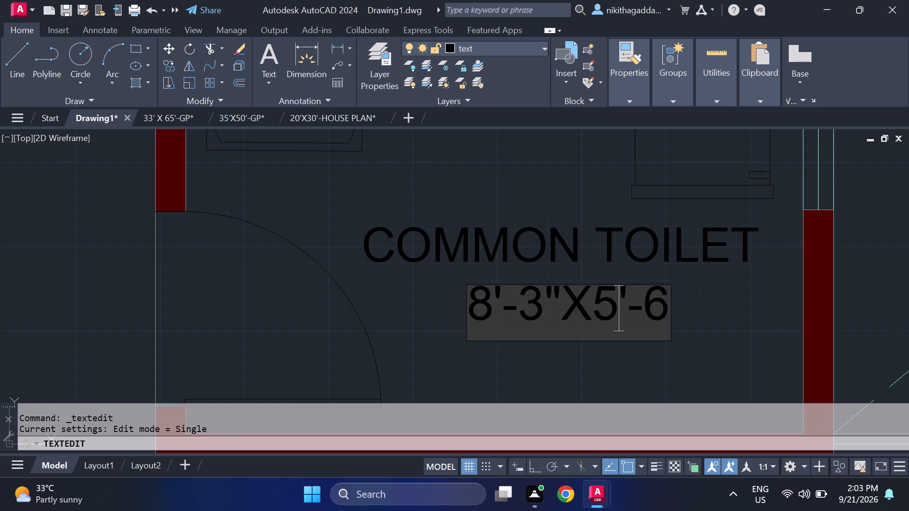
{"action": "left_click", "coordinate": [663, 299]}
{"action": "key", "text": "BackSpace"}
{"action": "key", "text": "0"}
{"action": "key", "text": "shift+quotedbl"}
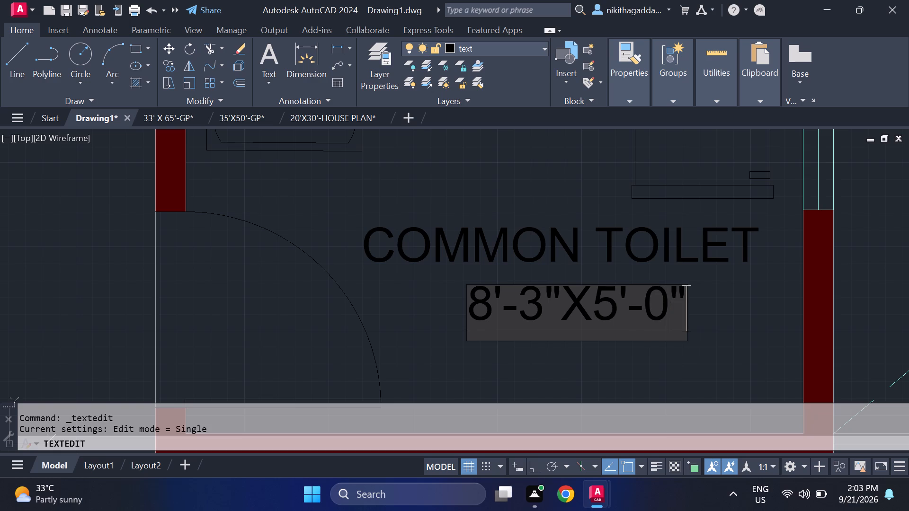
{"action": "key", "text": "Return"}
Rename the TOILET text in the crossed shaft beside the common toilet as O.T.S.
{"action": "scroll", "coordinate": [745, 235], "scroll_direction": "down", "scroll_amount": 5}
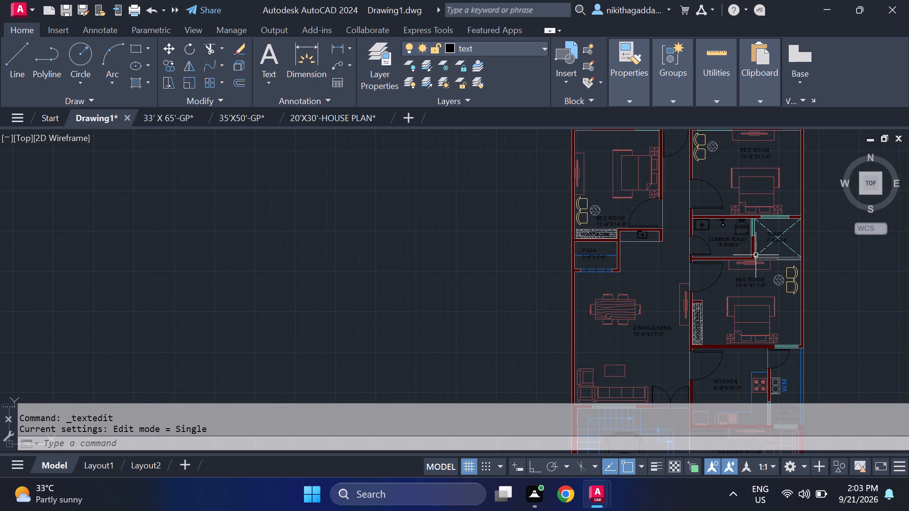
{"action": "middle_click_drag", "start_coordinate": [748, 239], "coordinate": [616, 311]}
{"action": "scroll", "coordinate": [654, 294], "scroll_direction": "up", "scroll_amount": 3}
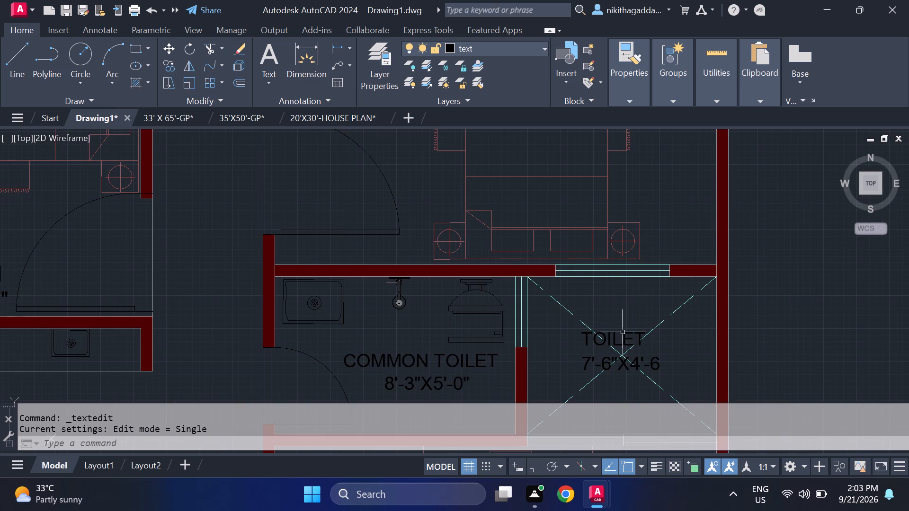
{"action": "left_click", "coordinate": [621, 340]}
{"action": "left_click", "coordinate": [621, 340]}
{"action": "left_click", "coordinate": [631, 324]}
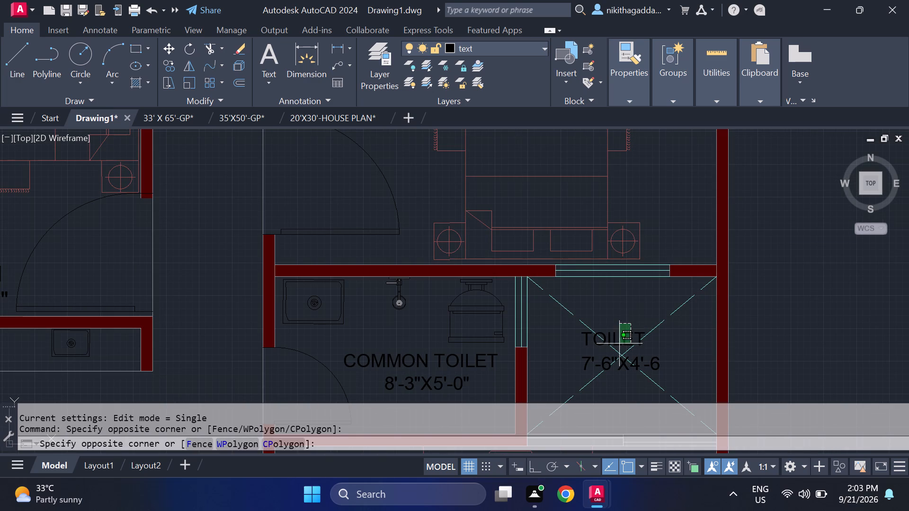
{"action": "double_click", "coordinate": [619, 344]}
{"action": "key", "text": "Delete"}
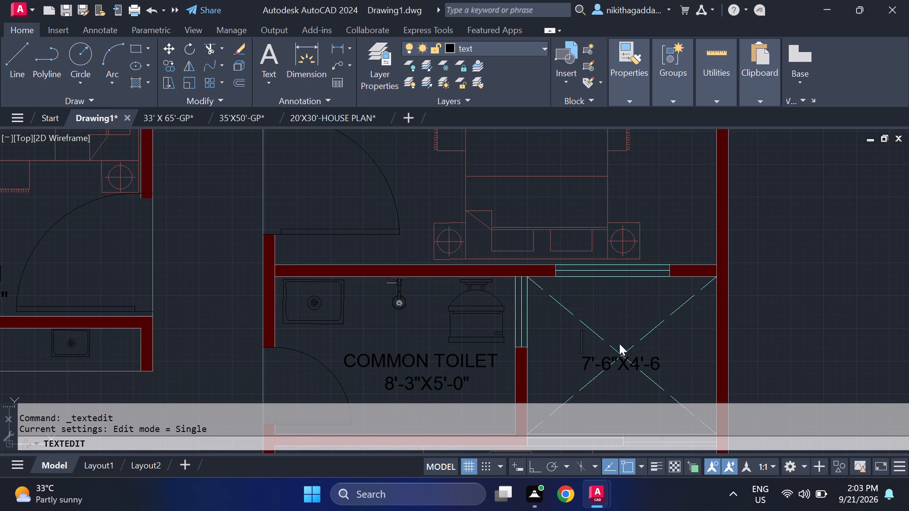
{"action": "key", "text": "o"}
{"action": "type", "text": ".T"}
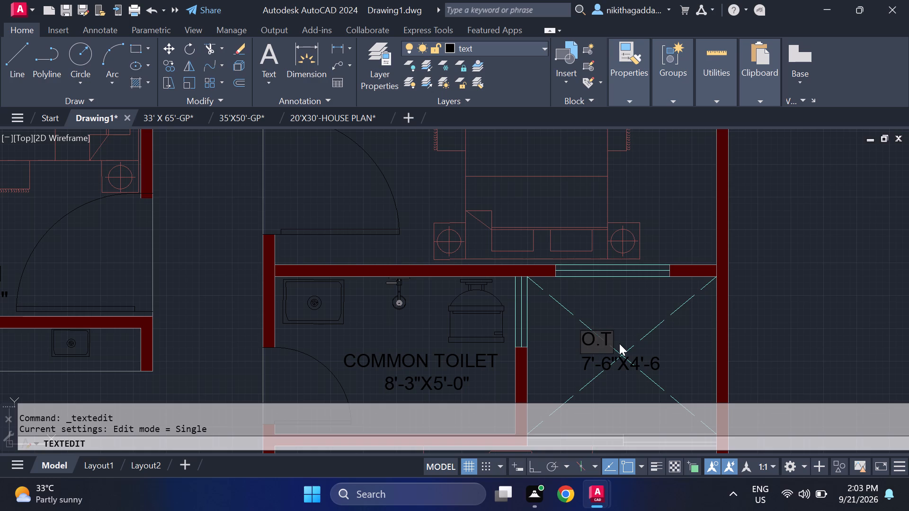
{"action": "type", "text": ".S"}
{"action": "key", "text": "Return"}
Change the size line under O.T.S in the crossed shaft to read 6'-0"X6'-0".
{"action": "key", "text": "Return"}
{"action": "scroll", "coordinate": [625, 406], "scroll_direction": "up", "scroll_amount": 1}
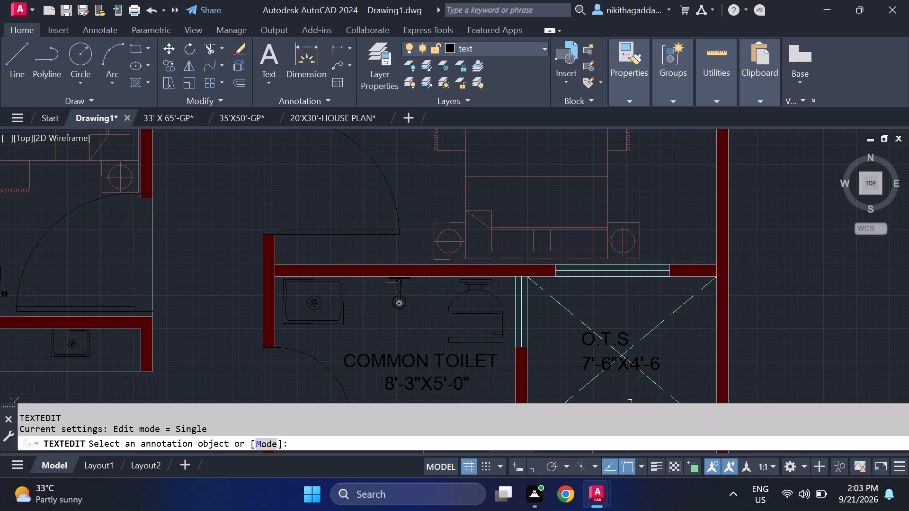
{"action": "left_click", "coordinate": [588, 366]}
{"action": "scroll", "coordinate": [588, 365], "scroll_direction": "up", "scroll_amount": 2}
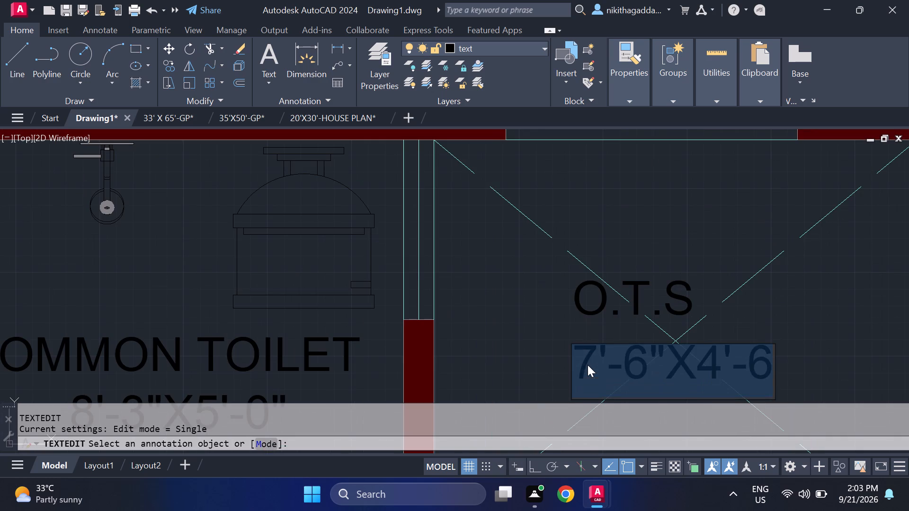
{"action": "left_click", "coordinate": [588, 365]}
{"action": "key", "text": "BackSpace"}
{"action": "key", "text": "6"}
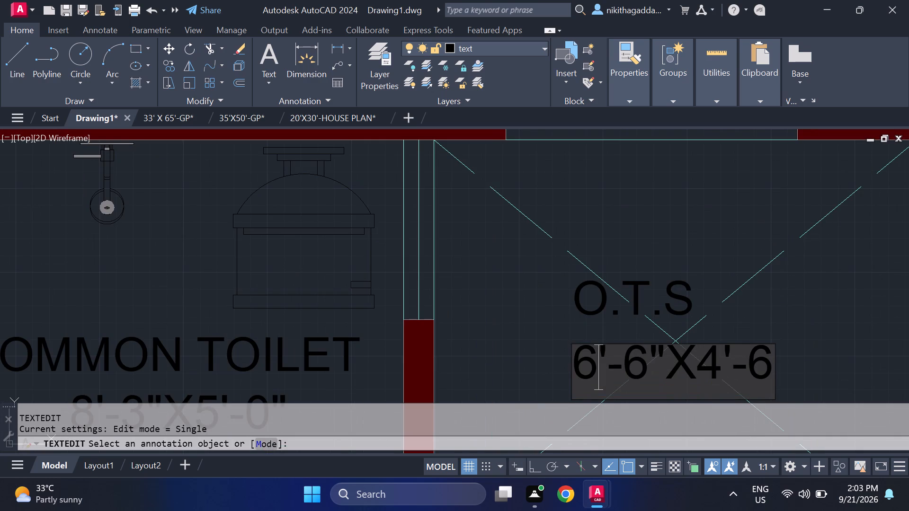
{"action": "left_click", "coordinate": [646, 361]}
{"action": "key", "text": "BackSpace"}
{"action": "key", "text": "0"}
{"action": "left_click", "coordinate": [716, 363]}
{"action": "key", "text": "BackSpace"}
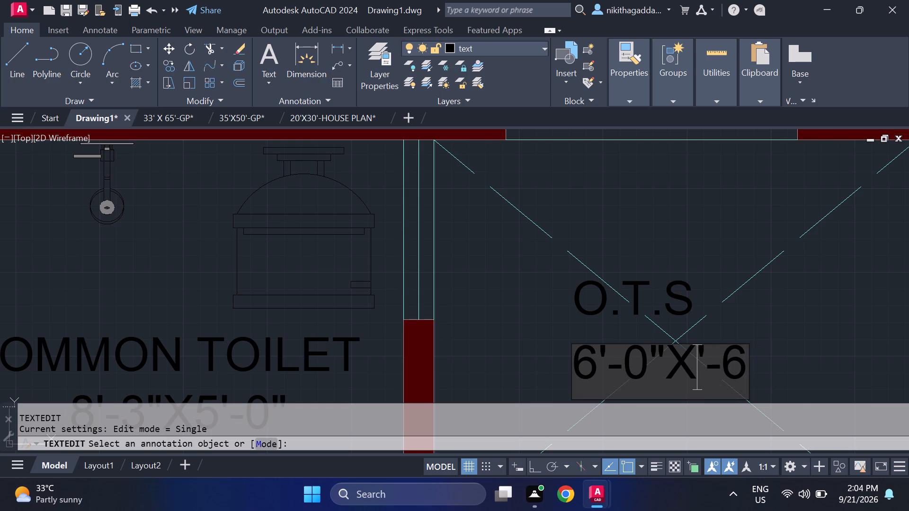
{"action": "key", "text": "6"}
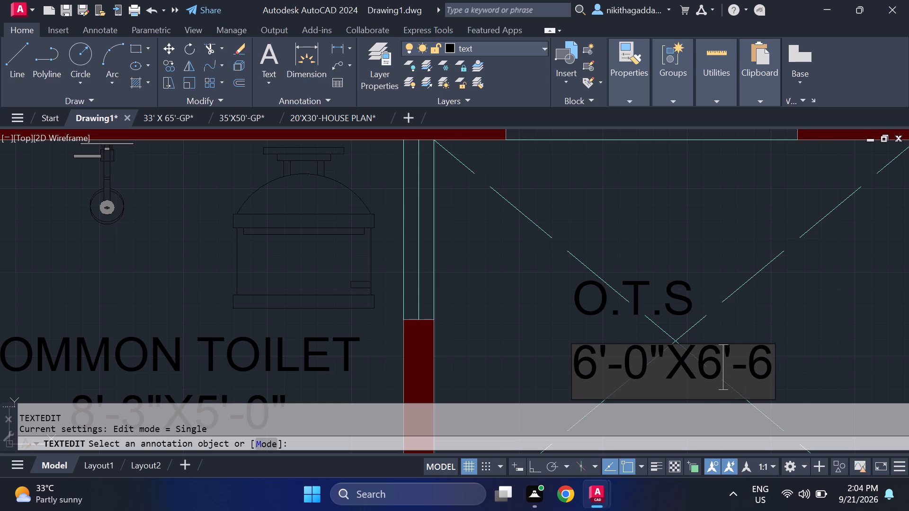
{"action": "left_click", "coordinate": [772, 361]}
{"action": "key", "text": "BackSpace"}
{"action": "key", "text": "0"}
{"action": "key", "text": "shift+quotedbl"}
{"action": "key", "text": "Return"}
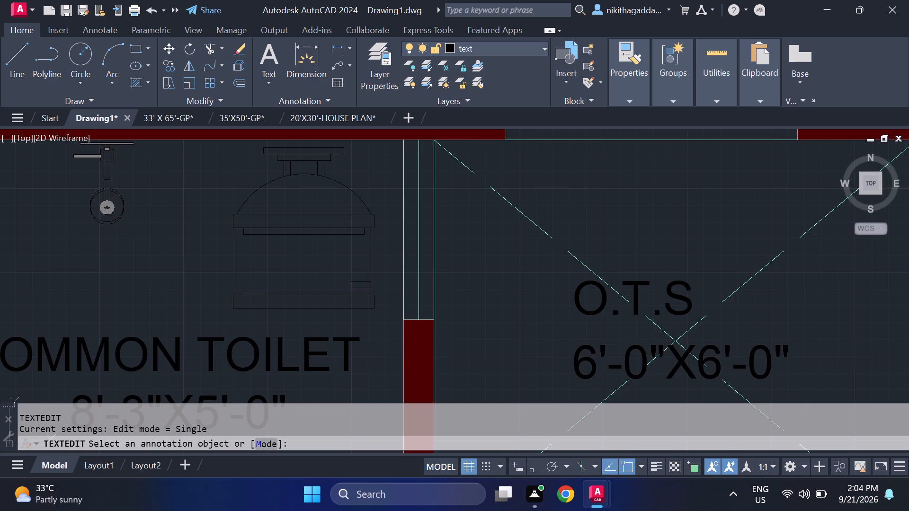
Examine the room labels from the shaft down through the kitchen, drawing room and portico, and back up to the north toilets.
{"action": "scroll", "coordinate": [784, 322], "scroll_direction": "down", "scroll_amount": 3}
{"action": "middle_click_drag", "start_coordinate": [802, 351], "coordinate": [775, 262]}
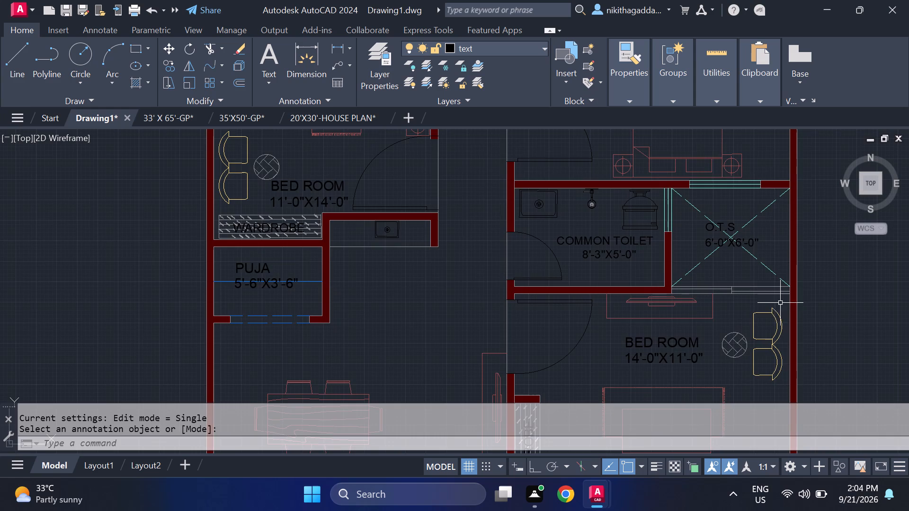
{"action": "middle_click_drag", "start_coordinate": [743, 346], "coordinate": [734, 227]}
{"action": "scroll", "coordinate": [740, 276], "scroll_direction": "down", "scroll_amount": 2}
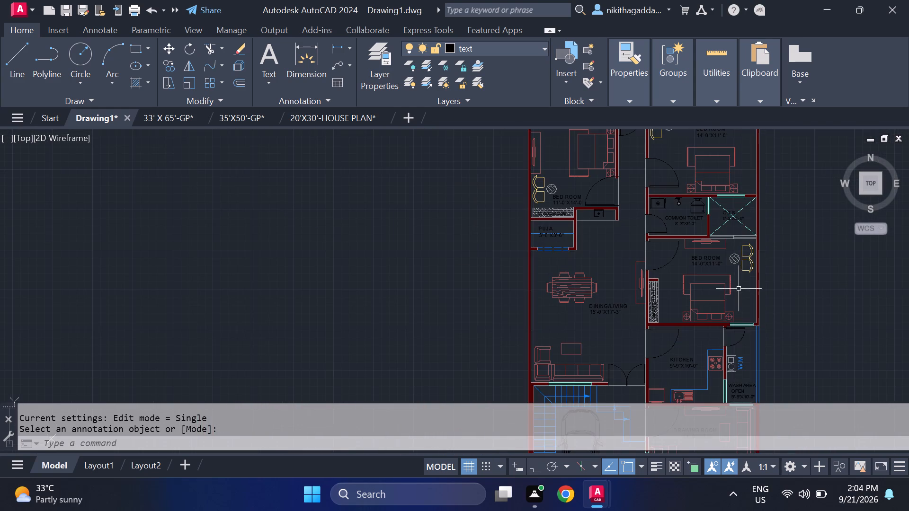
{"action": "scroll", "coordinate": [722, 343], "scroll_direction": "up", "scroll_amount": 2}
{"action": "middle_click_drag", "start_coordinate": [723, 350], "coordinate": [723, 235]}
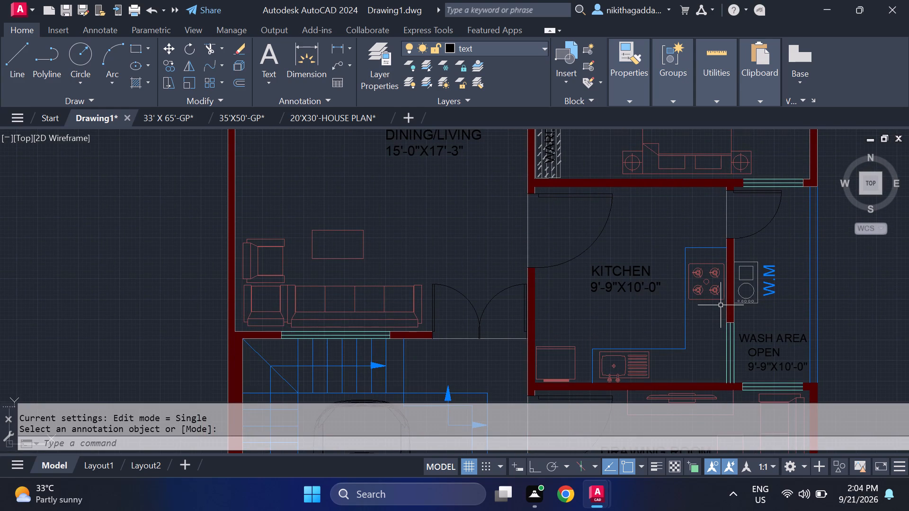
{"action": "middle_click_drag", "start_coordinate": [722, 317], "coordinate": [723, 232]}
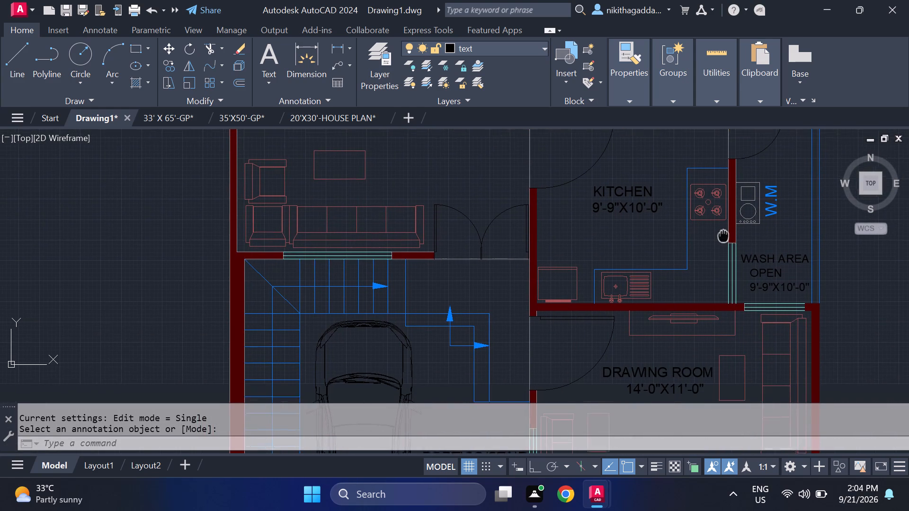
{"action": "middle_click_drag", "start_coordinate": [723, 232], "coordinate": [731, 185]}
{"action": "scroll", "coordinate": [721, 261], "scroll_direction": "down", "scroll_amount": 1}
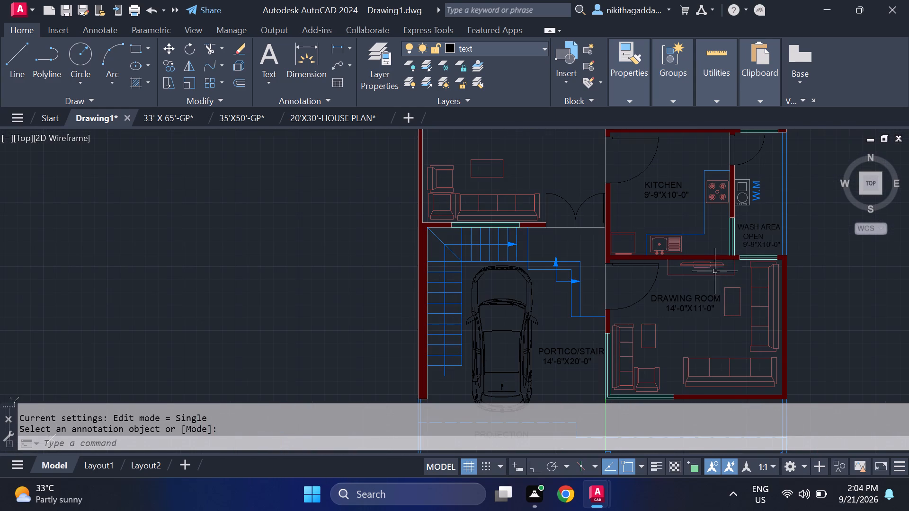
{"action": "middle_click_drag", "start_coordinate": [698, 335], "coordinate": [711, 255]}
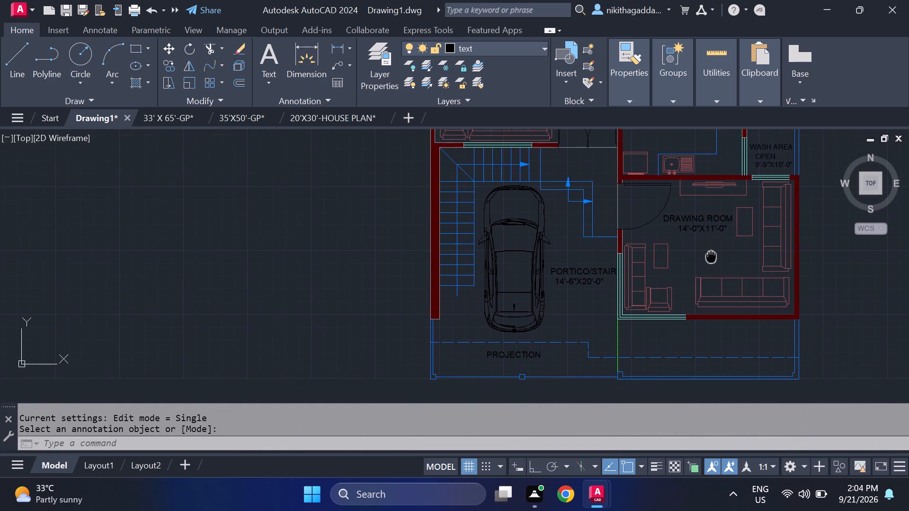
{"action": "middle_click_drag", "start_coordinate": [711, 255], "coordinate": [721, 317]}
{"action": "scroll", "coordinate": [631, 277], "scroll_direction": "down", "scroll_amount": 1}
{"action": "middle_click_drag", "start_coordinate": [624, 288], "coordinate": [635, 325]}
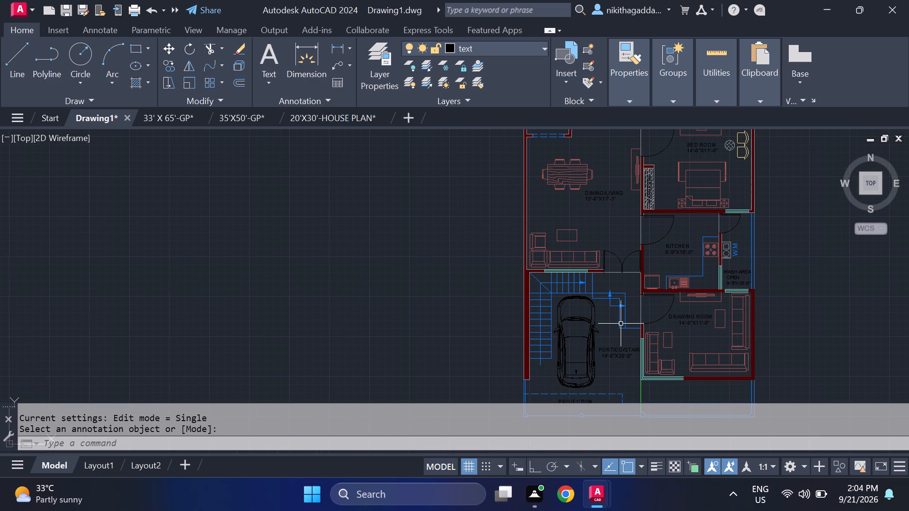
{"action": "middle_click_drag", "start_coordinate": [621, 323], "coordinate": [648, 364]}
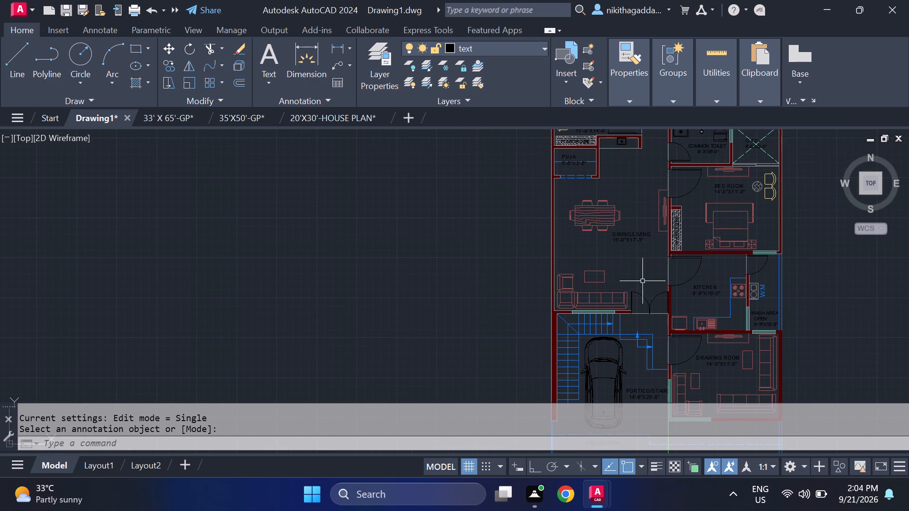
{"action": "middle_click_drag", "start_coordinate": [642, 280], "coordinate": [642, 343]}
{"action": "scroll", "coordinate": [638, 277], "scroll_direction": "up", "scroll_amount": 1}
{"action": "middle_click_drag", "start_coordinate": [641, 274], "coordinate": [655, 359]}
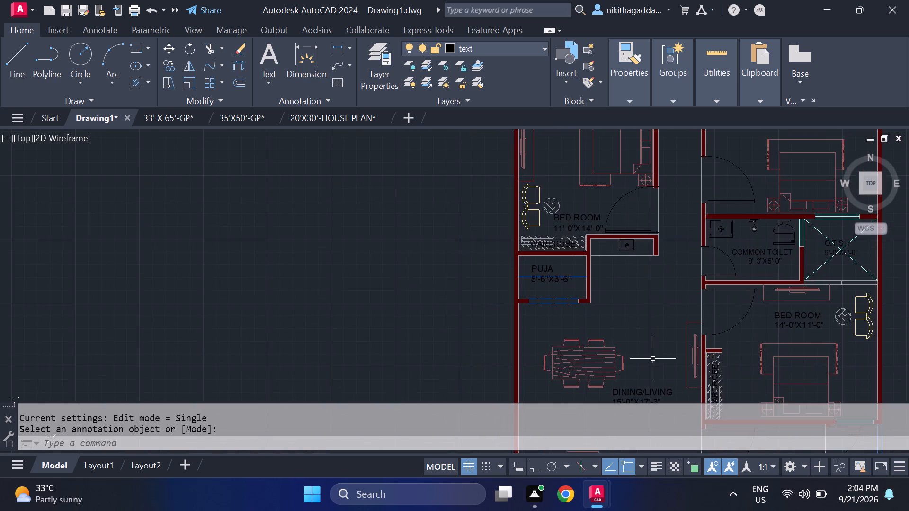
{"action": "middle_click_drag", "start_coordinate": [596, 255], "coordinate": [603, 361]}
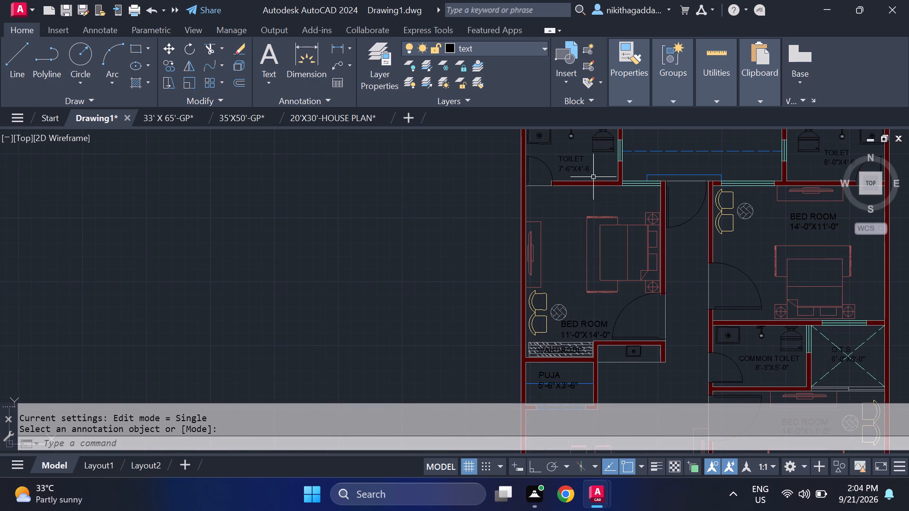
{"action": "middle_click_drag", "start_coordinate": [594, 177], "coordinate": [590, 210]}
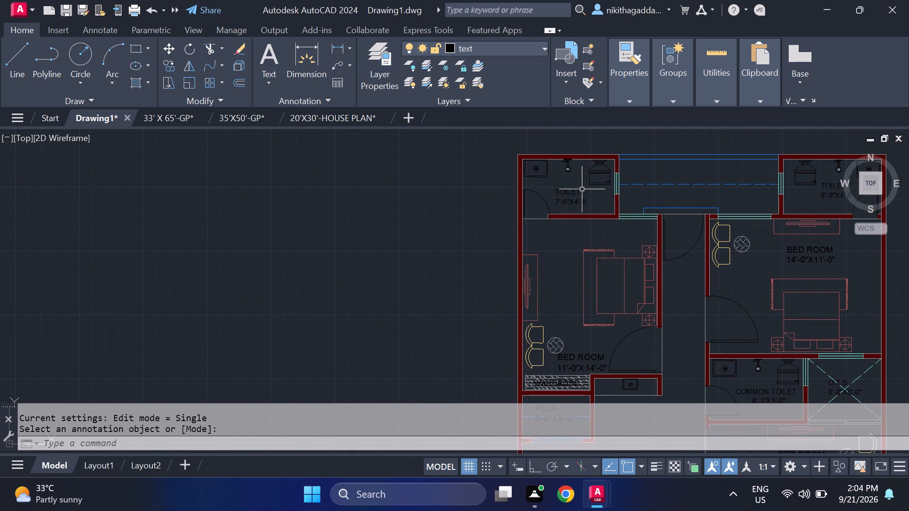
Copy the northwest toilet's TOILET text to two spots in the rear strip between the north toilets, above and below the dashed line.
{"action": "scroll", "coordinate": [588, 193], "scroll_direction": "up", "scroll_amount": 2}
{"action": "left_click_drag", "start_coordinate": [553, 179], "coordinate": [544, 189]}
{"action": "left_click", "coordinate": [508, 196]}
{"action": "type", "text": "CO"}
{"action": "key", "text": "Return"}
{"action": "left_click", "coordinate": [508, 195]}
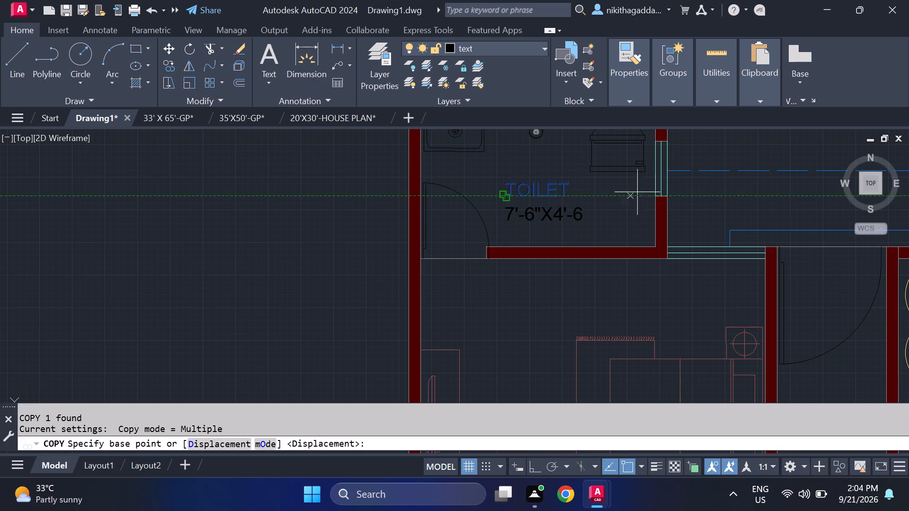
{"action": "middle_click_drag", "start_coordinate": [679, 187], "coordinate": [560, 235]}
{"action": "left_click", "coordinate": [384, 244]}
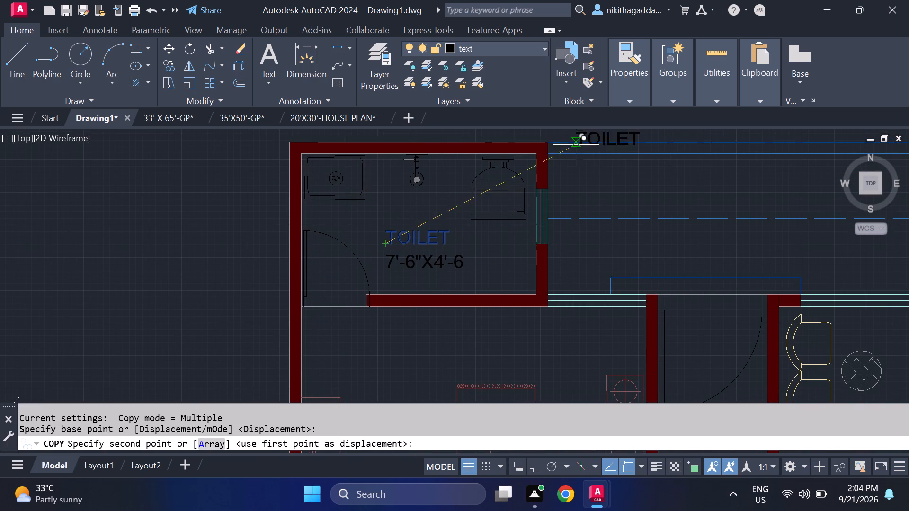
{"action": "middle_click_drag", "start_coordinate": [653, 203], "coordinate": [540, 208]}
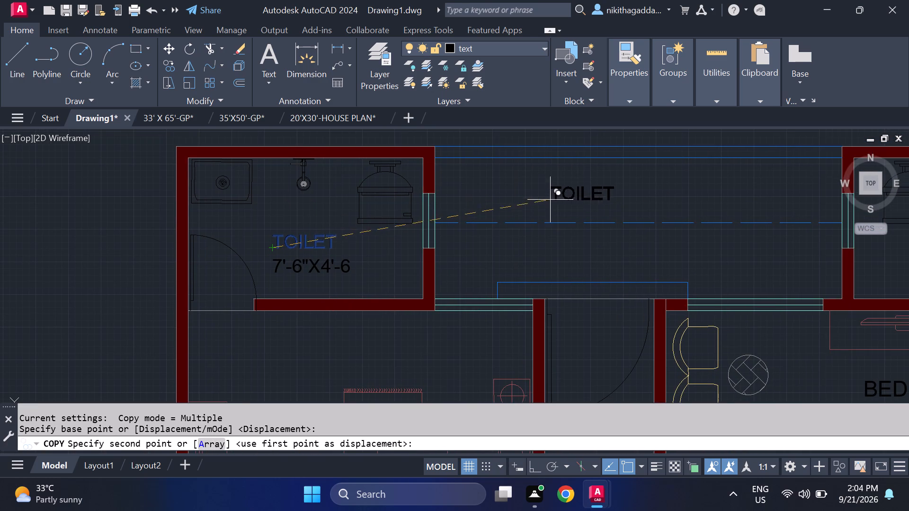
{"action": "left_click", "coordinate": [516, 202]}
{"action": "scroll", "coordinate": [508, 243], "scroll_direction": "up", "scroll_amount": 1}
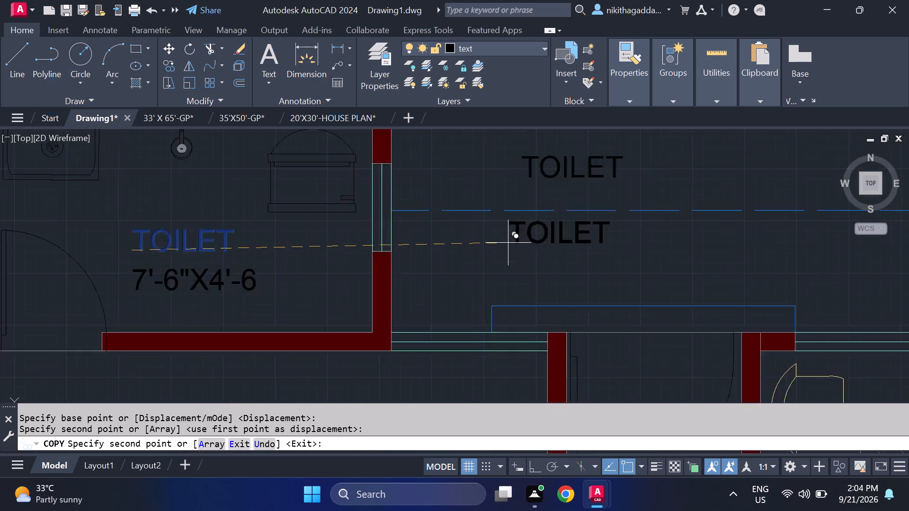
{"action": "scroll", "coordinate": [508, 243], "scroll_direction": "up", "scroll_amount": 1}
{"action": "left_click", "coordinate": [513, 255]}
Place another copy of the TOILET text just below the washbasin in the niche beside the puja room.
{"action": "scroll", "coordinate": [526, 255], "scroll_direction": "down", "scroll_amount": 3}
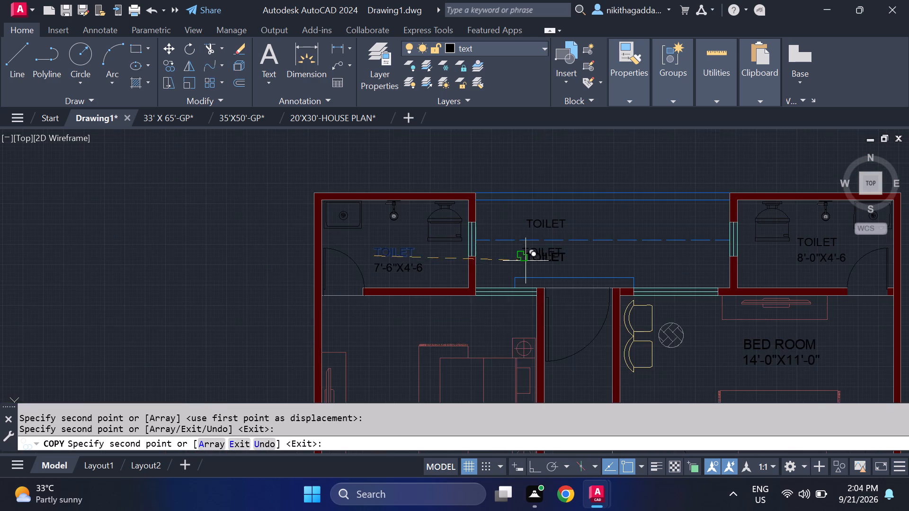
{"action": "middle_click_drag", "start_coordinate": [504, 313], "coordinate": [488, 122]}
{"action": "middle_click_drag", "start_coordinate": [513, 356], "coordinate": [517, 304]}
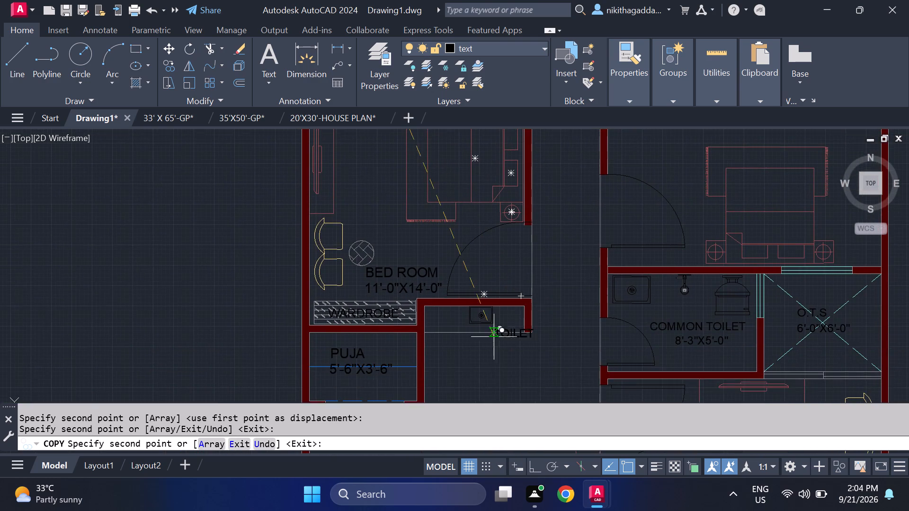
{"action": "scroll", "coordinate": [490, 335], "scroll_direction": "up", "scroll_amount": 3}
{"action": "scroll", "coordinate": [366, 329], "scroll_direction": "up", "scroll_amount": 2}
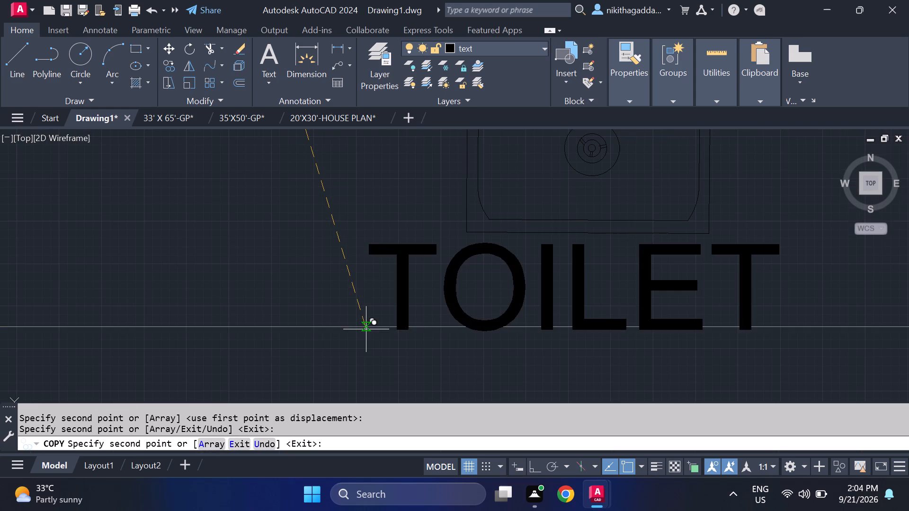
{"action": "left_click", "coordinate": [368, 321]}
Place copies of the TOILET text outside the east wall just below the O.T.S. shaft and on the entrance landing beside the stairs.
{"action": "scroll", "coordinate": [450, 330], "scroll_direction": "down", "scroll_amount": 4}
{"action": "middle_click_drag", "start_coordinate": [628, 373], "coordinate": [442, 71]}
{"action": "scroll", "coordinate": [442, 125], "scroll_direction": "down", "scroll_amount": 3}
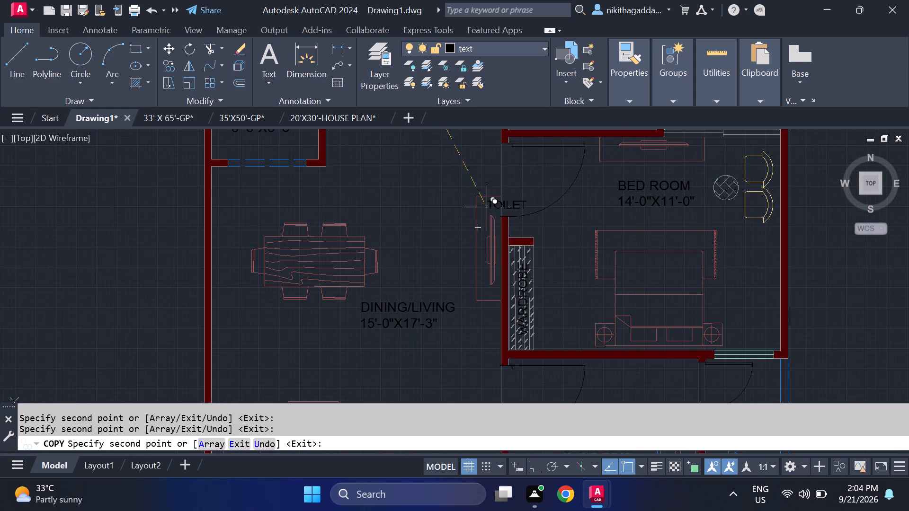
{"action": "middle_click_drag", "start_coordinate": [487, 209], "coordinate": [487, 271]}
{"action": "scroll", "coordinate": [492, 251], "scroll_direction": "down", "scroll_amount": 1}
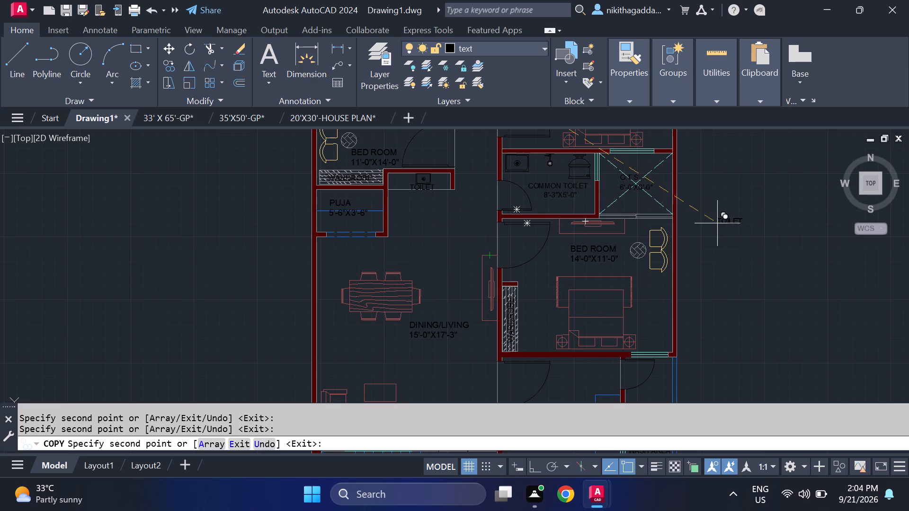
{"action": "left_click", "coordinate": [734, 223]}
{"action": "middle_click_drag", "start_coordinate": [616, 279], "coordinate": [584, 162]}
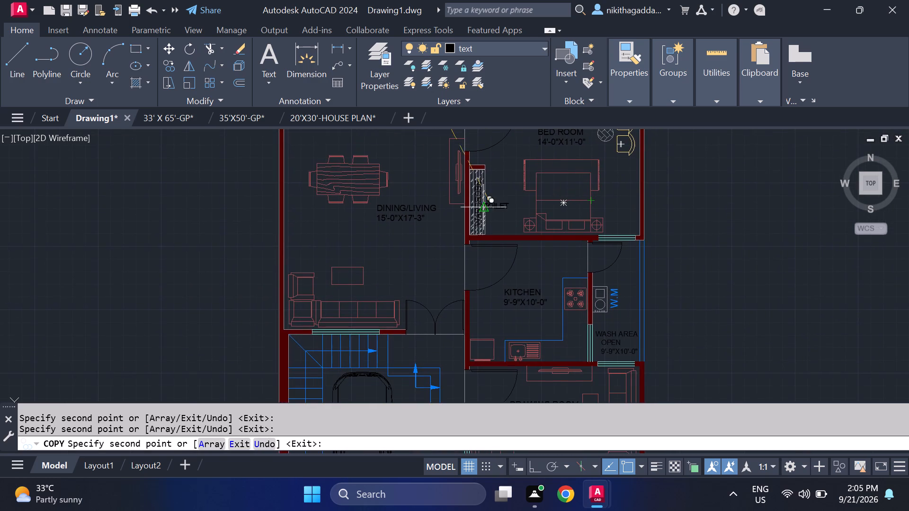
{"action": "scroll", "coordinate": [447, 224], "scroll_direction": "up", "scroll_amount": 1}
{"action": "middle_click_drag", "start_coordinate": [451, 260], "coordinate": [434, 105]}
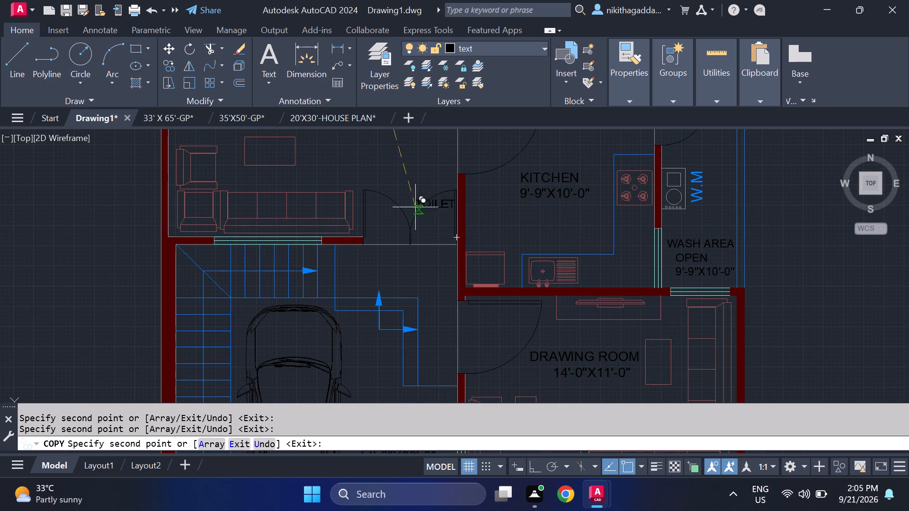
{"action": "left_click", "coordinate": [392, 273]}
Place one TOILET copy in the front strip below the drawing room and two below the front boundary line near PROJECTION.
{"action": "middle_click_drag", "start_coordinate": [467, 292], "coordinate": [465, 155]}
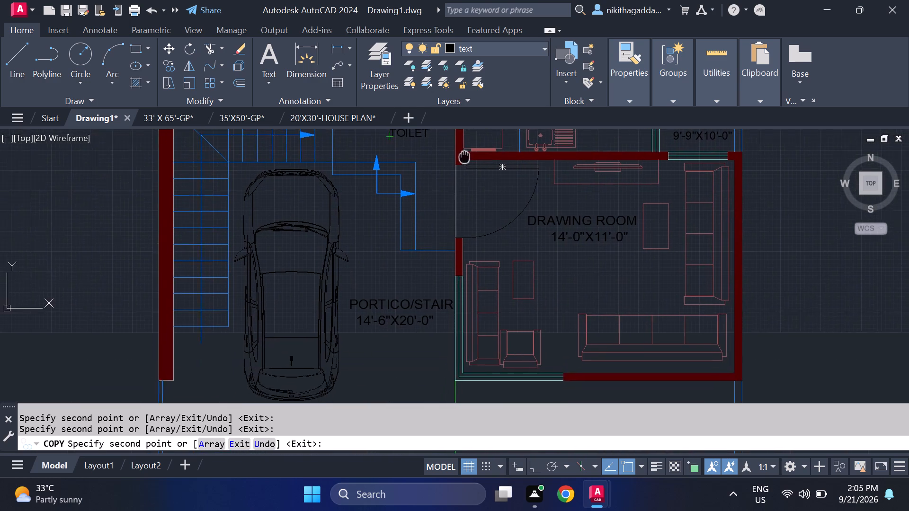
{"action": "middle_click_drag", "start_coordinate": [465, 155], "coordinate": [467, 141]}
{"action": "middle_click_drag", "start_coordinate": [408, 267], "coordinate": [460, 89]}
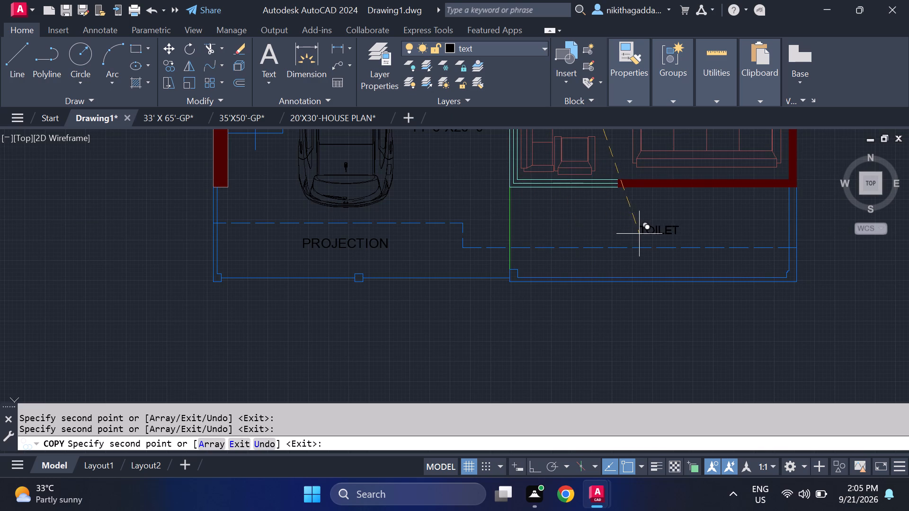
{"action": "left_click", "coordinate": [654, 230]}
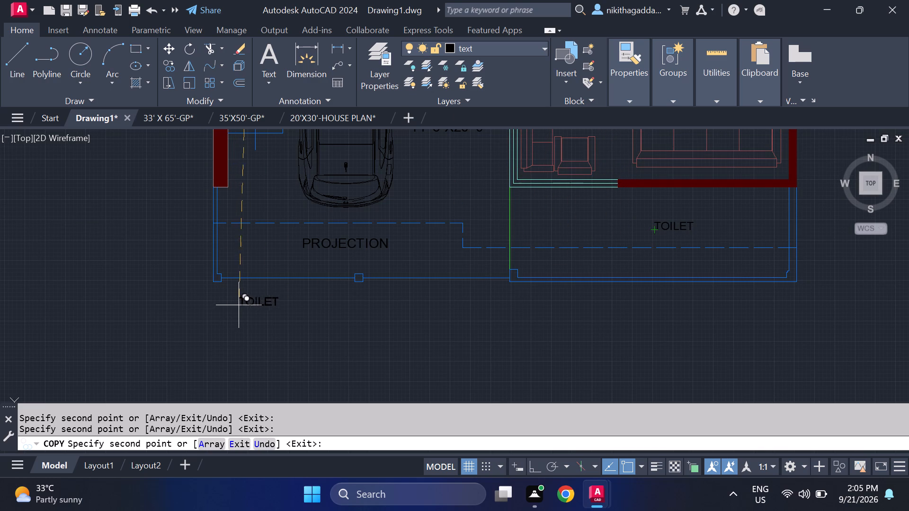
{"action": "left_click", "coordinate": [276, 302]}
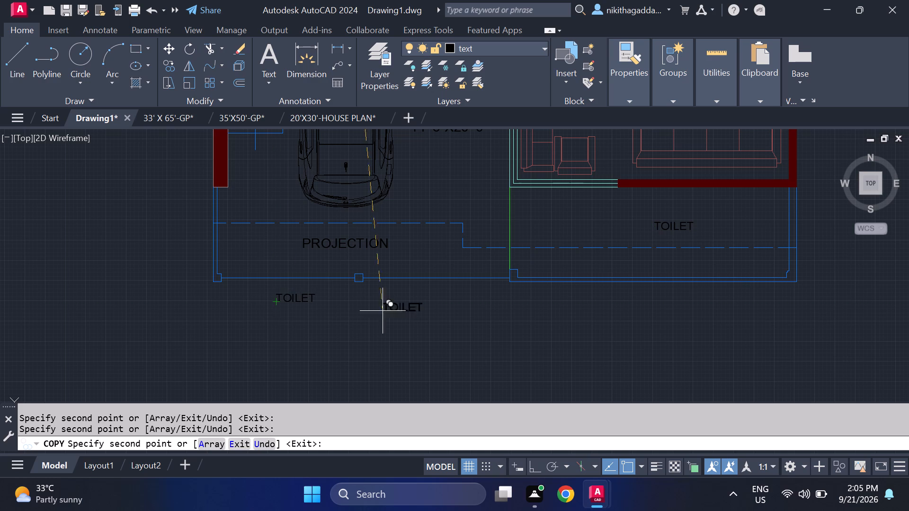
{"action": "left_click", "coordinate": [425, 304]}
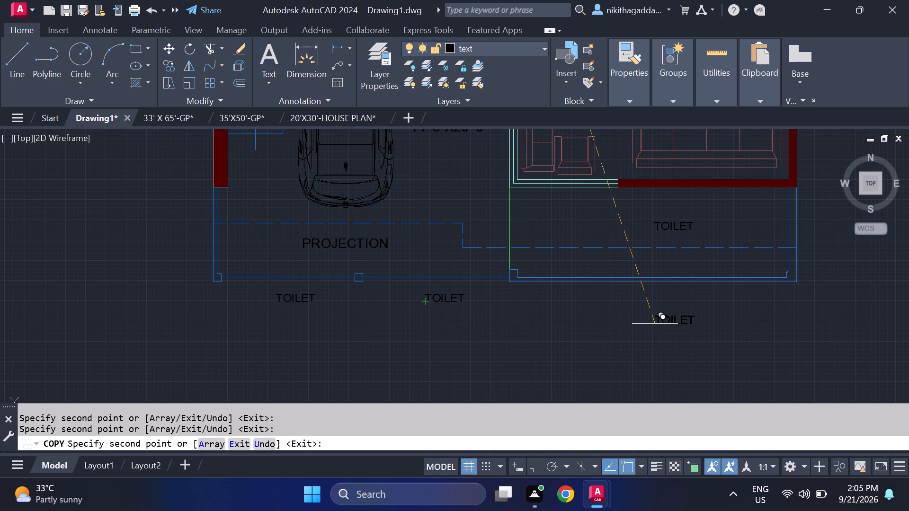
{"action": "key", "text": "Escape"}
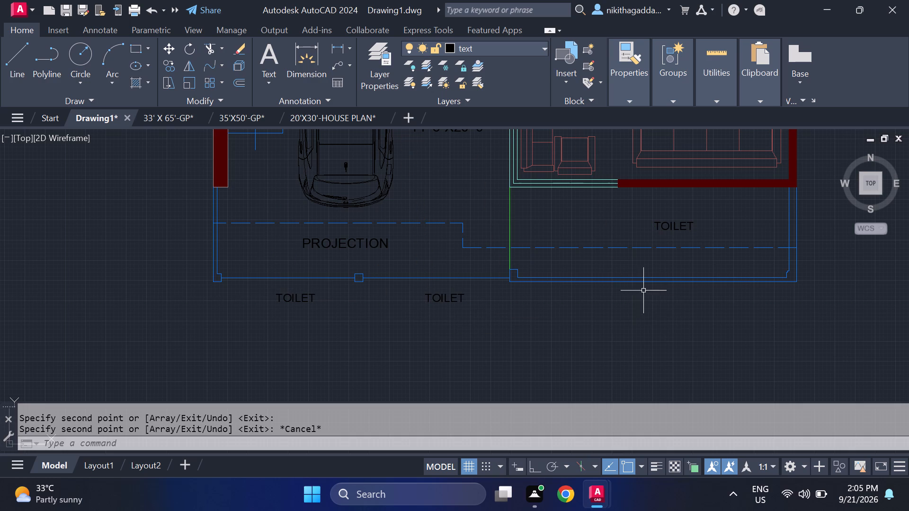
Open the TOILET text in the front strip below the drawing room for editing.
{"action": "double_click", "coordinate": [689, 226]}
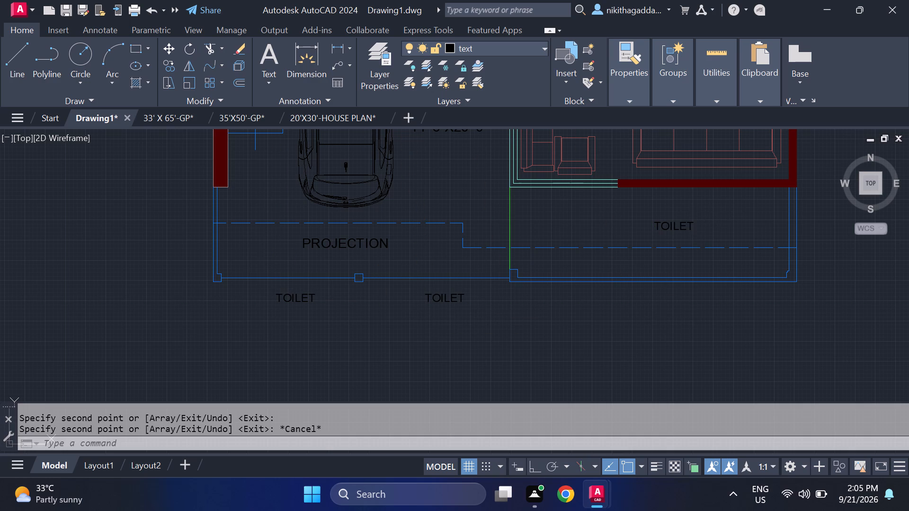
Change the placeholder label in the open strip in front of the drawing room to GREEN.
{"action": "key", "text": "Delete"}
{"action": "type", "text": "GREEM"}
{"action": "key", "text": "BackSpace"}
{"action": "key", "text": "n"}
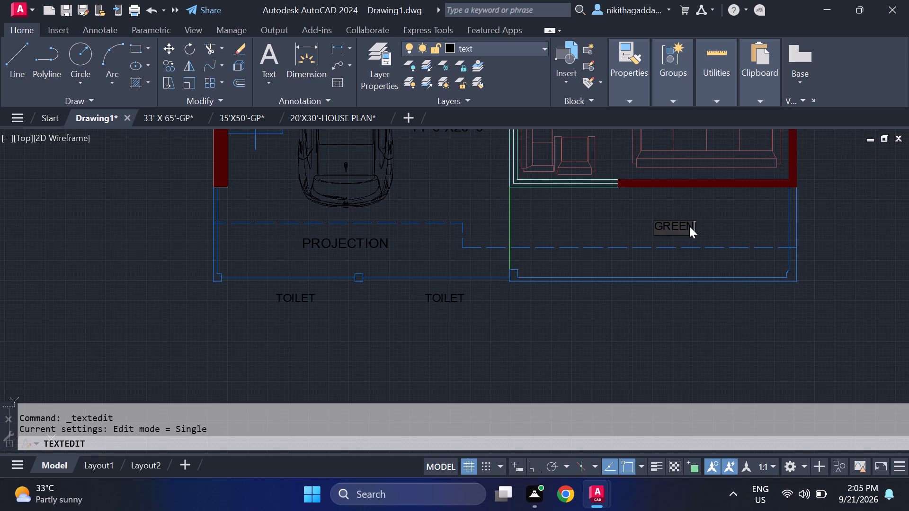
{"action": "key", "text": "Return"}
Change the TOILET label below the front boundary, on the staircase side, to SMALL GATE.
{"action": "key", "text": "Return"}
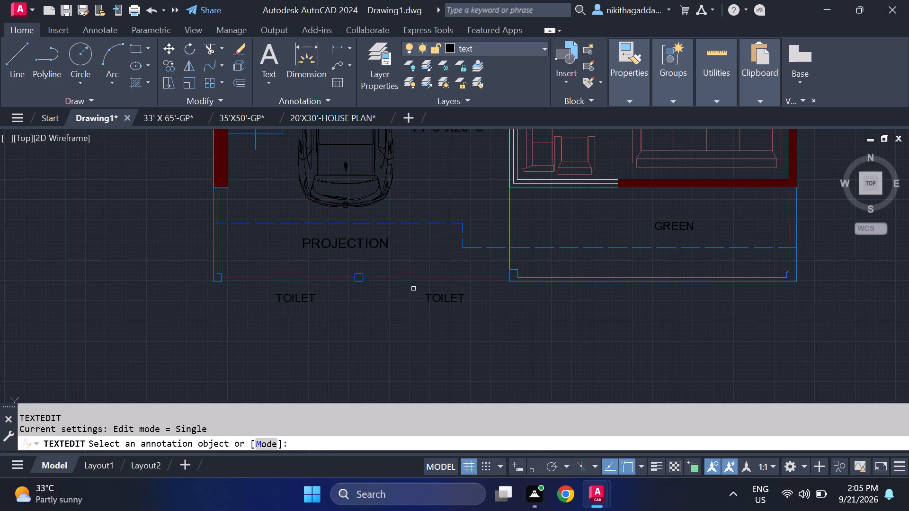
{"action": "left_click", "coordinate": [293, 297]}
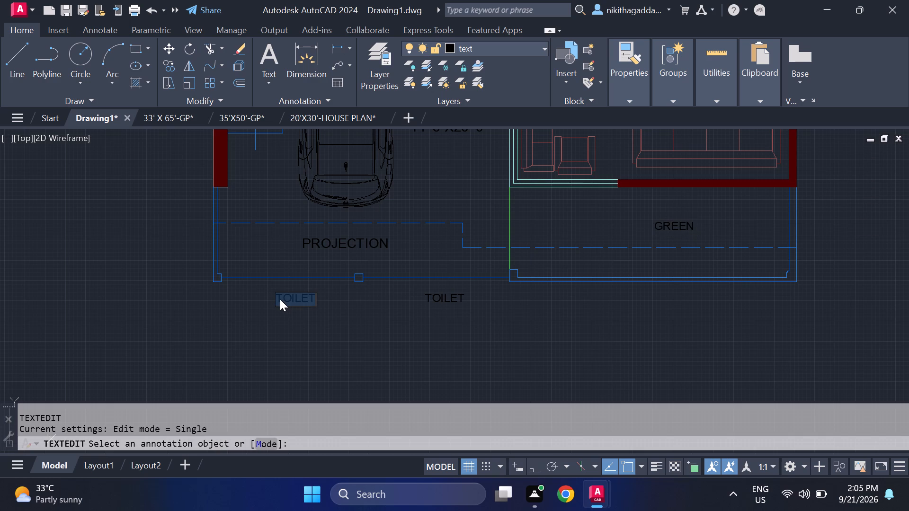
{"action": "left_click", "coordinate": [277, 298]}
{"action": "type", "text": "SMA"}
{"action": "type", "text": "LL"}
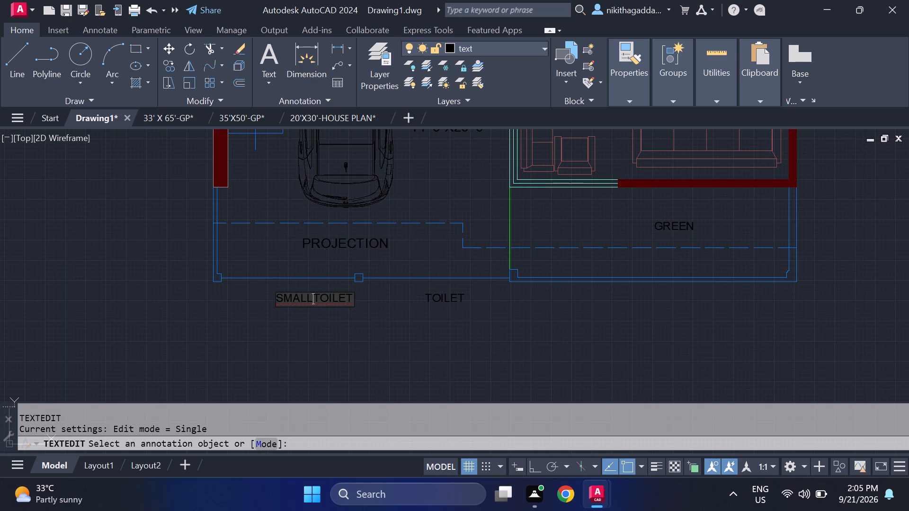
{"action": "key", "text": "space"}
{"action": "type", "text": "GATE"}
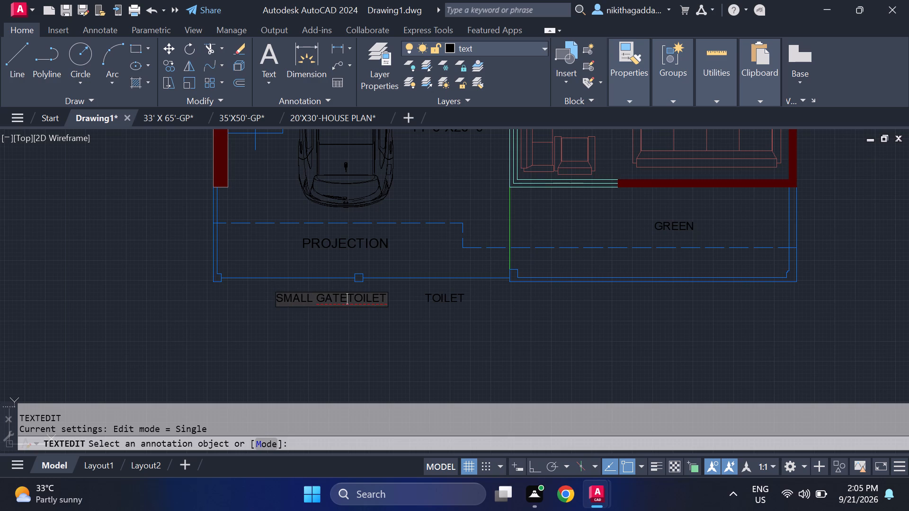
{"action": "left_click", "coordinate": [386, 293]}
{"action": "key", "text": "BackSpace"}
{"action": "key", "text": "BackSpace"}
{"action": "key", "text": "BackSpace"}
{"action": "key", "text": "BackSpace"}
{"action": "key", "text": "BackSpace"}
{"action": "key", "text": "BackSpace"}
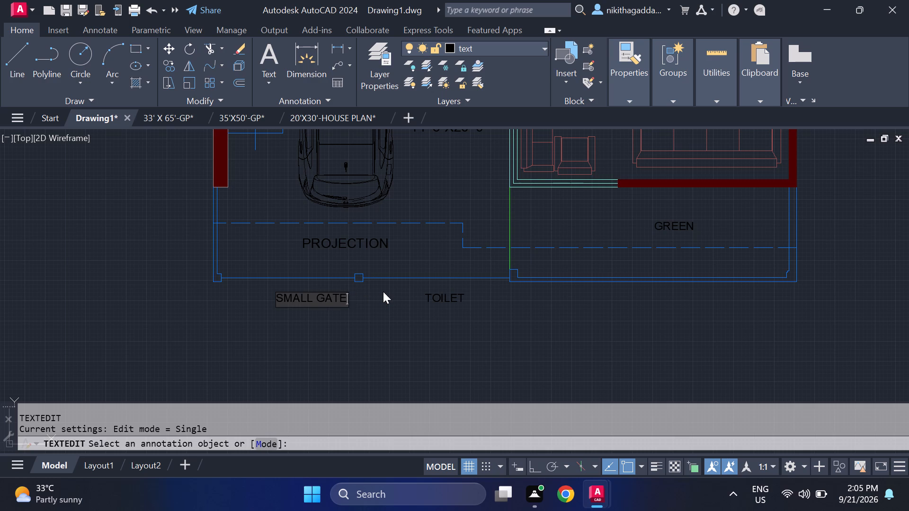
{"action": "key", "text": "Return"}
Change the remaining TOILET label below the front boundary to MAIN GATE.
{"action": "key", "text": "Return"}
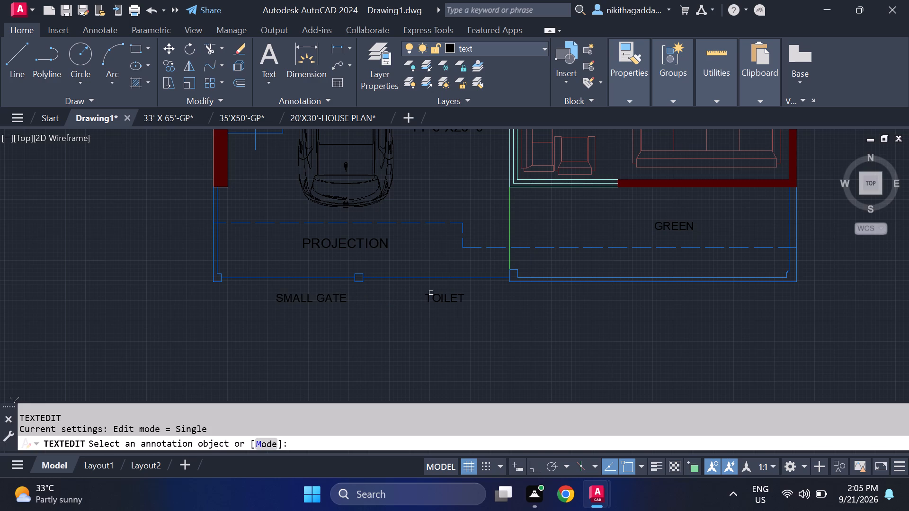
{"action": "left_click", "coordinate": [452, 300]}
{"action": "scroll", "coordinate": [433, 298], "scroll_direction": "up", "scroll_amount": 2}
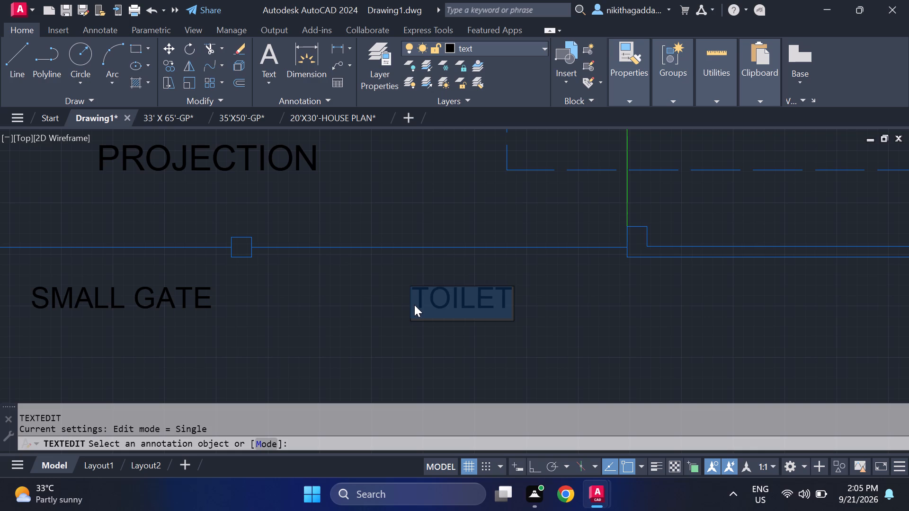
{"action": "left_click", "coordinate": [414, 305]}
{"action": "type", "text": "MAIN GATE"}
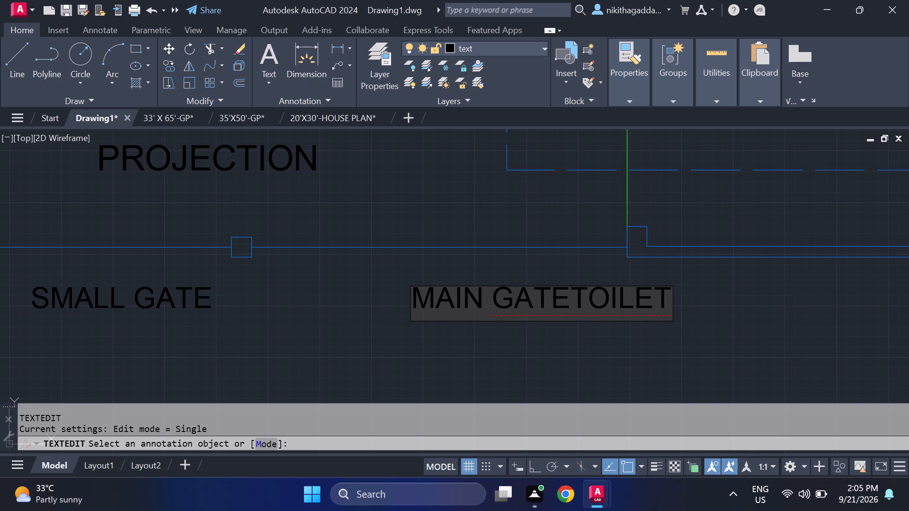
{"action": "left_click", "coordinate": [666, 298]}
{"action": "key", "text": "BackSpace"}
{"action": "key", "text": "BackSpace"}
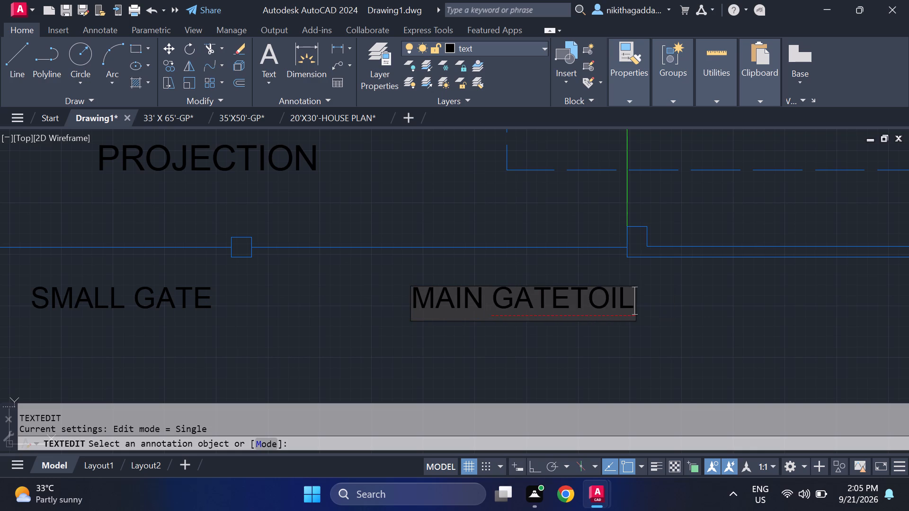
{"action": "key", "text": "BackSpace"}
{"action": "key", "text": "BackSpace"}
{"action": "key", "text": "BackSpace"}
{"action": "key", "text": "BackSpace"}
{"action": "key", "text": "Return"}
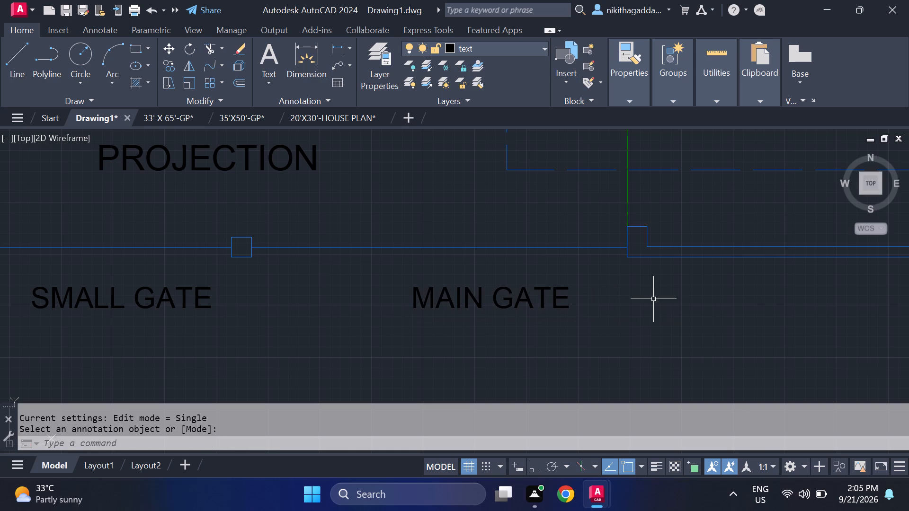
Change the TOILET label beside the stairs, in front of the living room's double door, to VERANDAH.
{"action": "scroll", "coordinate": [659, 298], "scroll_direction": "down", "scroll_amount": 3}
{"action": "middle_click_drag", "start_coordinate": [687, 318], "coordinate": [685, 319]}
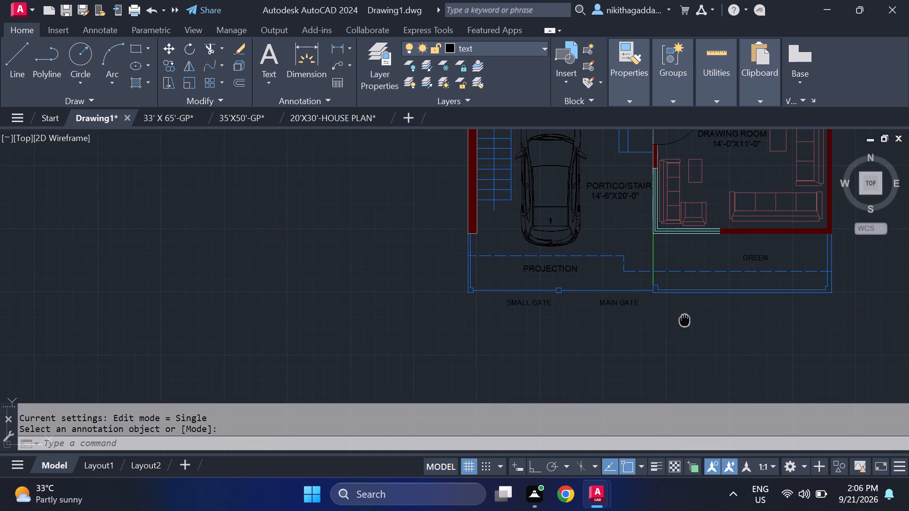
{"action": "middle_click_drag", "start_coordinate": [685, 319], "coordinate": [491, 340]}
{"action": "middle_click_drag", "start_coordinate": [490, 292], "coordinate": [493, 302]}
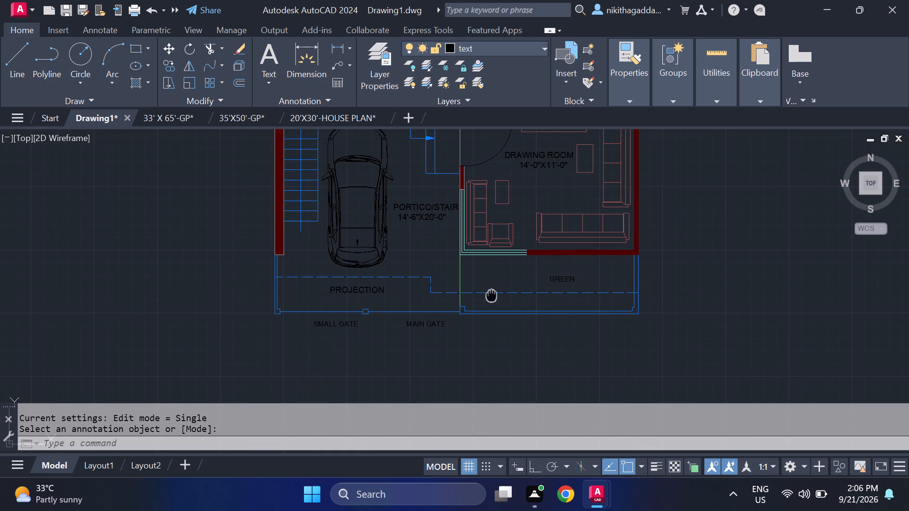
{"action": "middle_click_drag", "start_coordinate": [493, 302], "coordinate": [509, 352]}
{"action": "scroll", "coordinate": [490, 321], "scroll_direction": "down", "scroll_amount": 1}
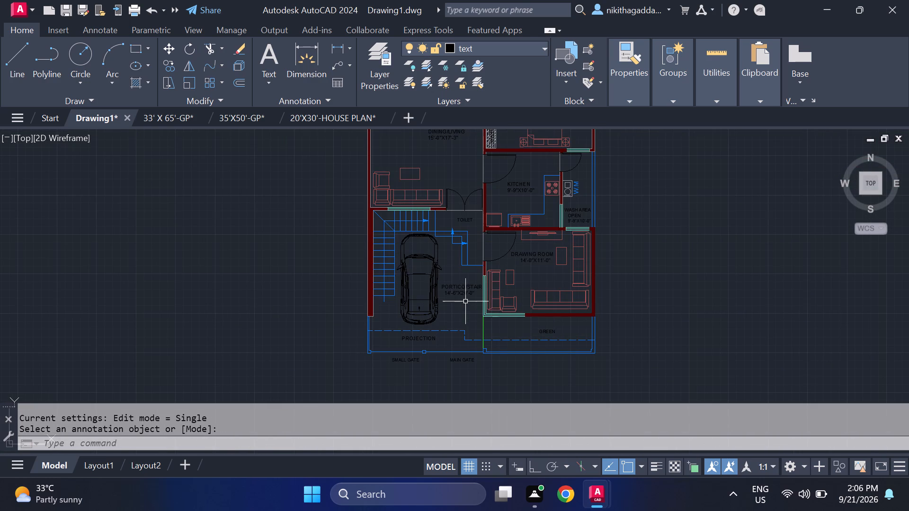
{"action": "middle_click_drag", "start_coordinate": [465, 301], "coordinate": [469, 332]}
{"action": "scroll", "coordinate": [471, 264], "scroll_direction": "up", "scroll_amount": 3}
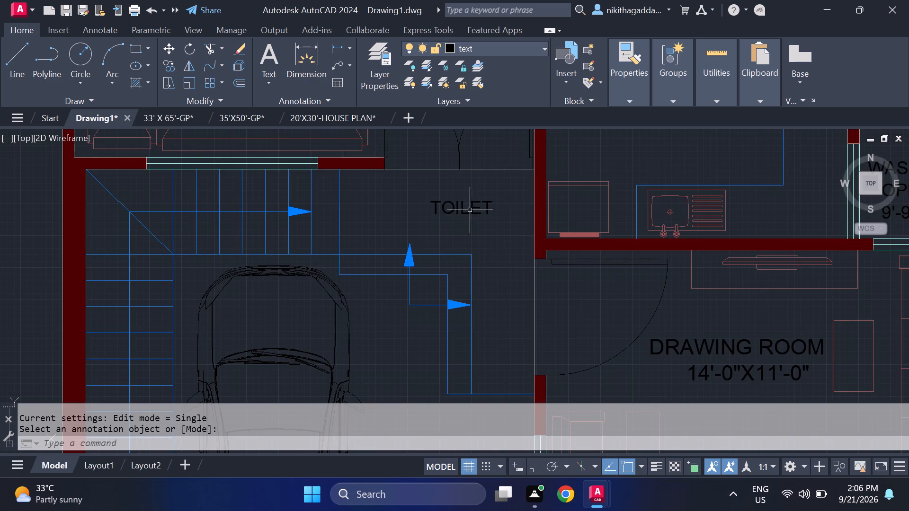
{"action": "double_click", "coordinate": [471, 209]}
{"action": "key", "text": "Delete"}
{"action": "type", "text": "VERANDAH"}
{"action": "key", "text": "Return"}
Change the TOILET label at the washbasin alcove next to the puja room to COUNTER BASIN.
{"action": "scroll", "coordinate": [526, 168], "scroll_direction": "down", "scroll_amount": 2}
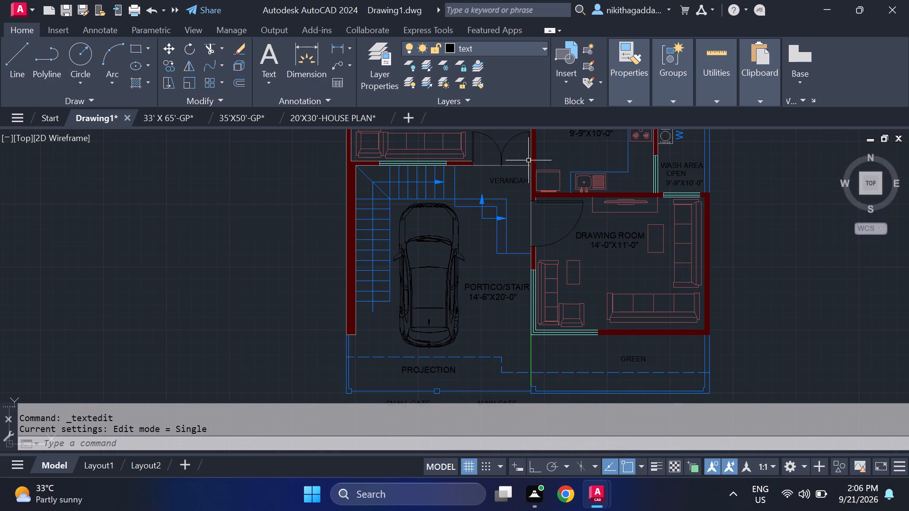
{"action": "middle_click_drag", "start_coordinate": [506, 189], "coordinate": [533, 371]}
{"action": "middle_click_drag", "start_coordinate": [506, 260], "coordinate": [452, 378]}
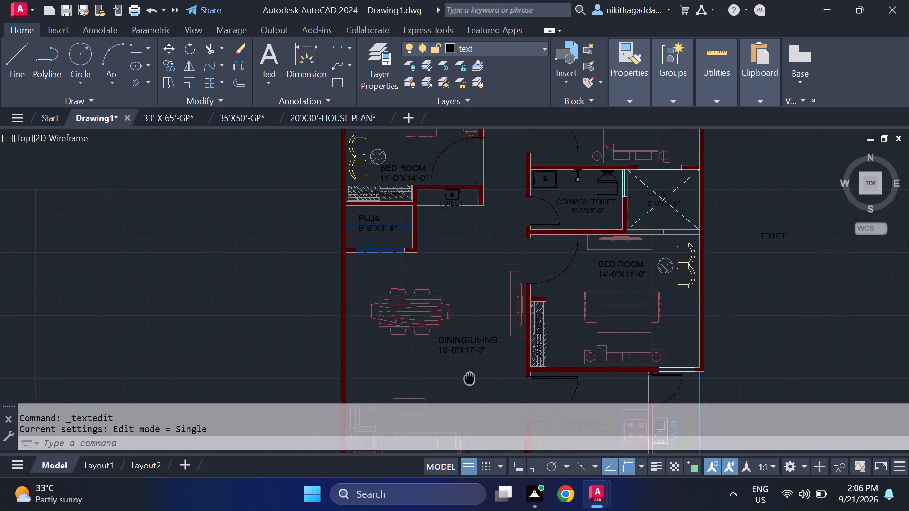
{"action": "middle_click_drag", "start_coordinate": [452, 378], "coordinate": [364, 366]}
{"action": "middle_click_drag", "start_coordinate": [373, 298], "coordinate": [407, 397]}
{"action": "scroll", "coordinate": [359, 291], "scroll_direction": "up", "scroll_amount": 3}
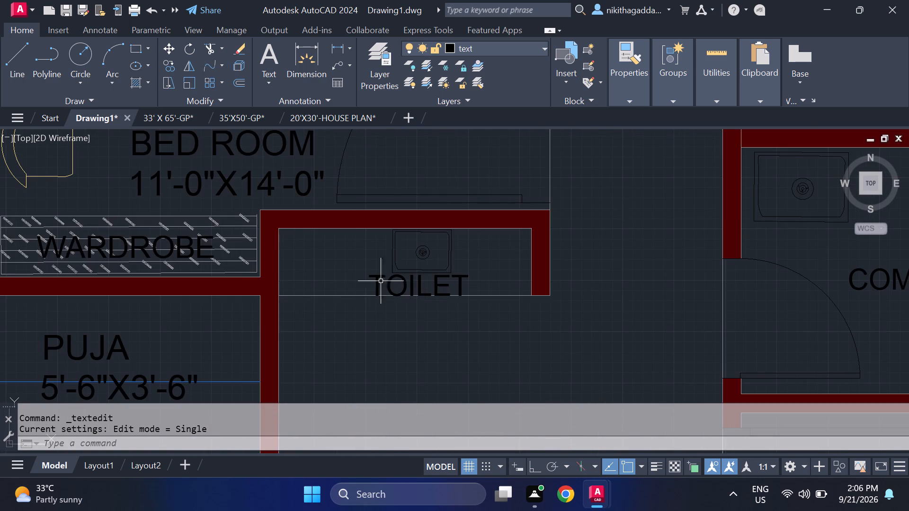
{"action": "double_click", "coordinate": [417, 285]}
{"action": "key", "text": "Delete"}
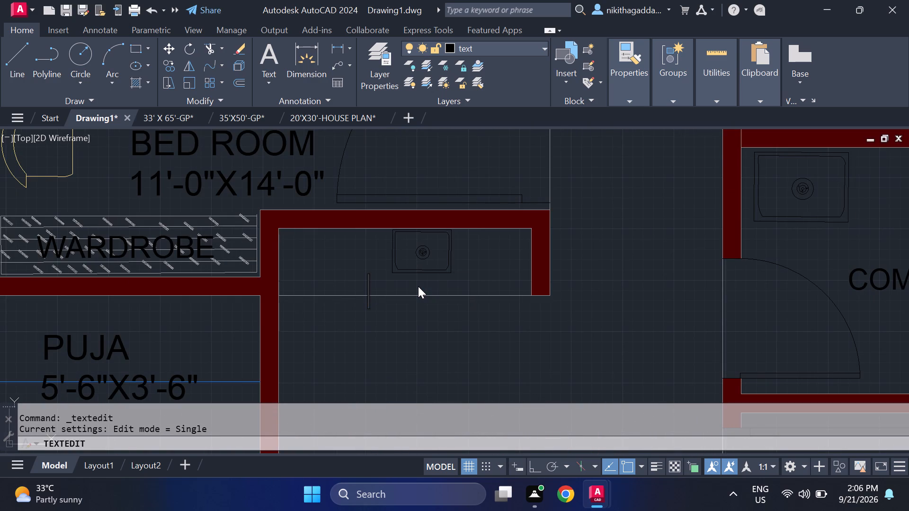
{"action": "type", "text": "COUNTER BASIN"}
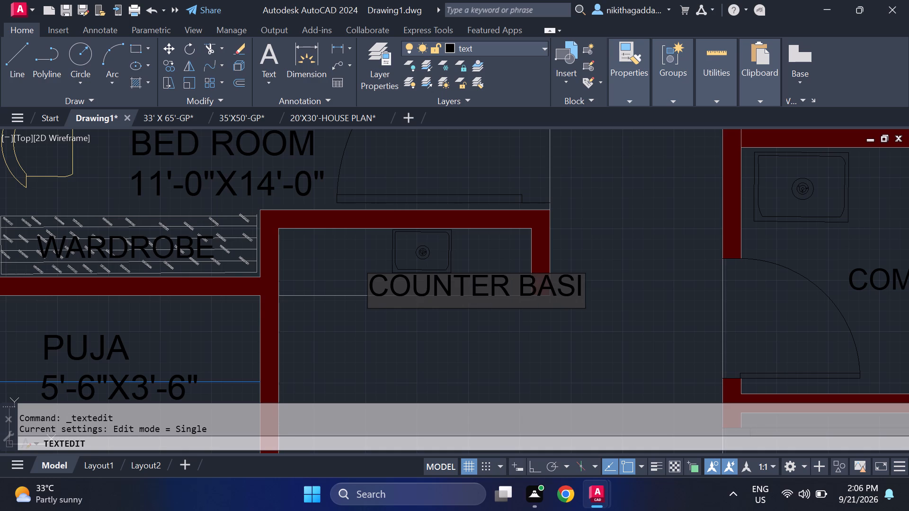
{"action": "key", "text": "Return"}
Scale down the COUNTER BASIN text from its lower-left corner so it fits within the alcove's width.
{"action": "left_click_drag", "start_coordinate": [501, 266], "coordinate": [499, 272]}
{"action": "left_click", "coordinate": [488, 278]}
{"action": "type", "text": "SCALE"}
{"action": "key", "text": "Return"}
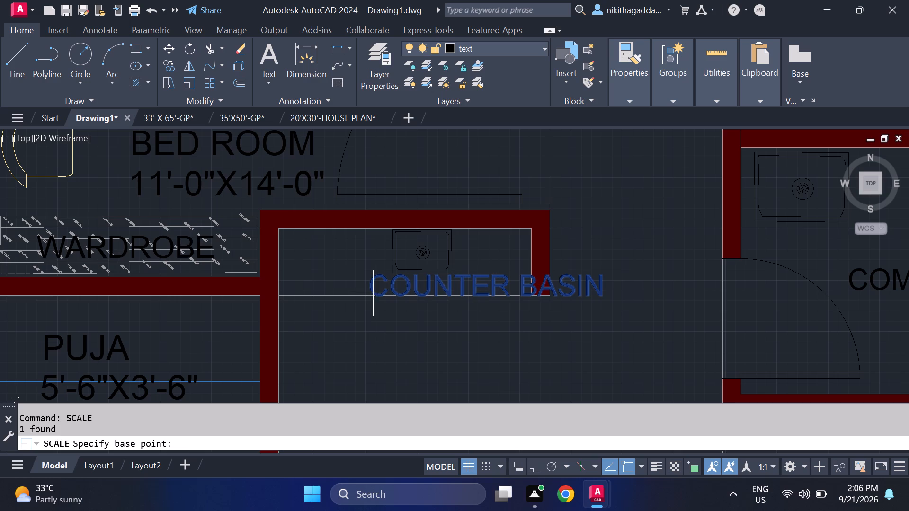
{"action": "left_click", "coordinate": [375, 293]}
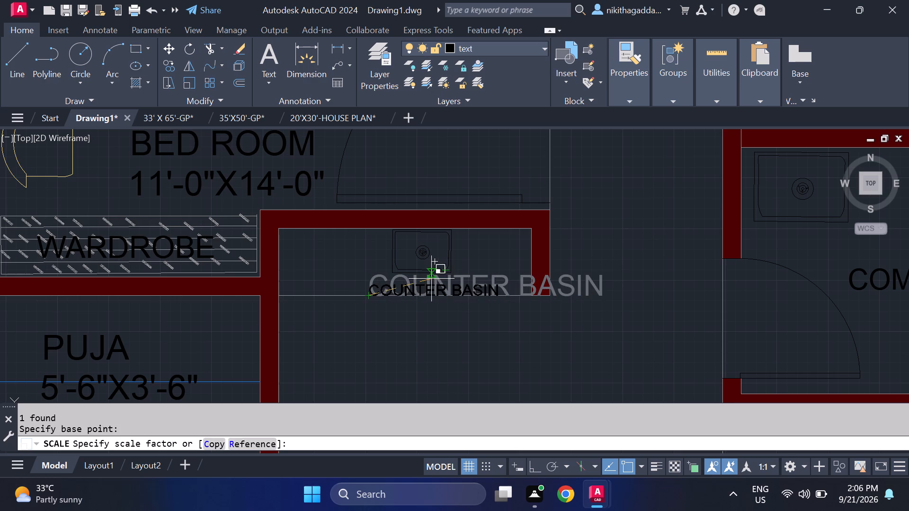
{"action": "left_click", "coordinate": [431, 279]}
Move the COUNTER BASIN text to sit beneath the basin, just above the counter edge line.
{"action": "left_click", "coordinate": [463, 276]}
{"action": "left_click", "coordinate": [442, 287]}
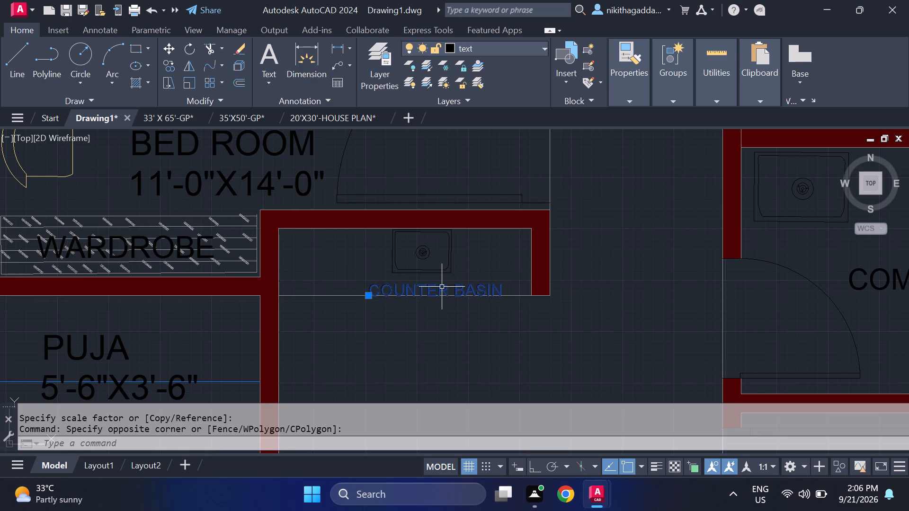
{"action": "key", "text": "m"}
{"action": "key", "text": "Return"}
{"action": "scroll", "coordinate": [449, 271], "scroll_direction": "up", "scroll_amount": 3}
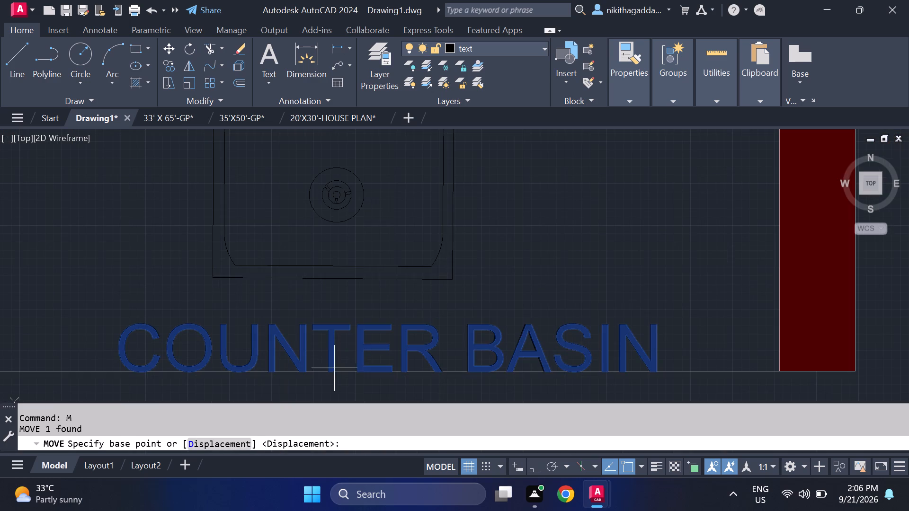
{"action": "left_click", "coordinate": [365, 361]}
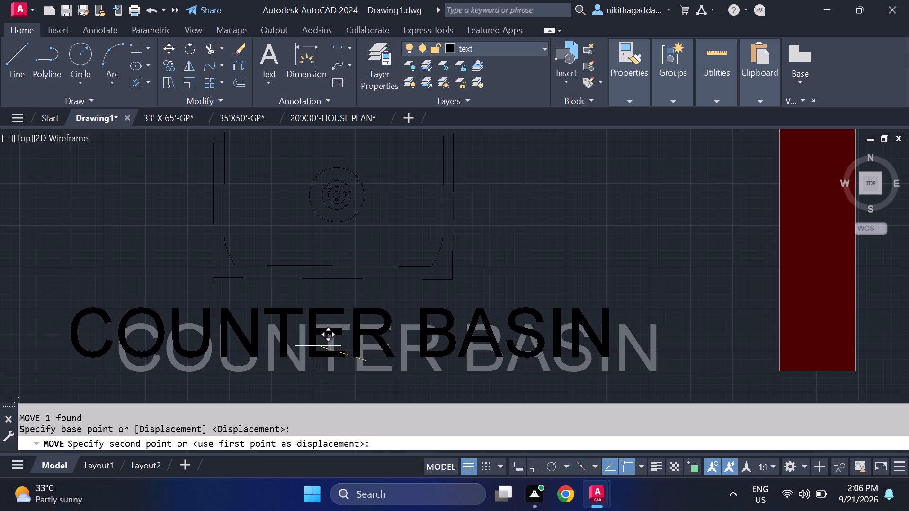
{"action": "left_click", "coordinate": [317, 346]}
Change the upper TOILET label in the open strip between the two rear toilets to 5' WIDE REAR SET BACK.
{"action": "scroll", "coordinate": [317, 346], "scroll_direction": "down", "scroll_amount": 4}
{"action": "scroll", "coordinate": [377, 331], "scroll_direction": "down", "scroll_amount": 2}
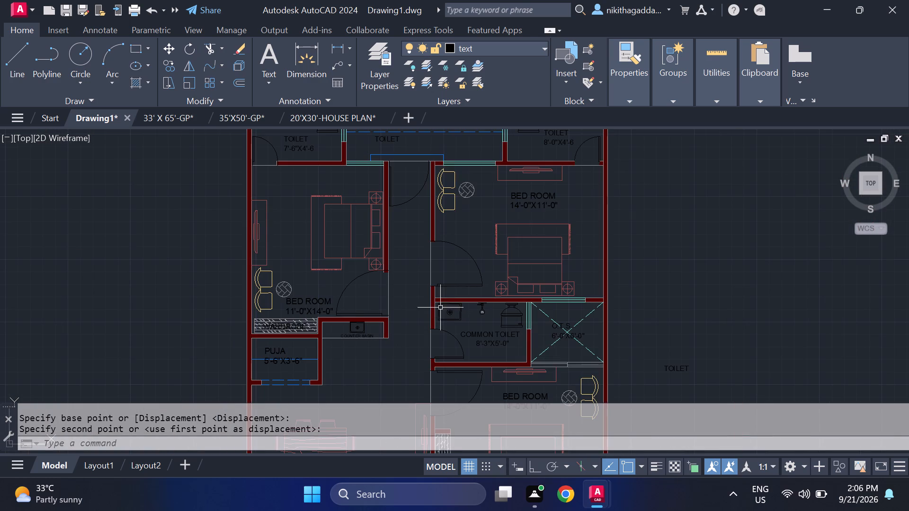
{"action": "middle_click_drag", "start_coordinate": [446, 261], "coordinate": [444, 324]}
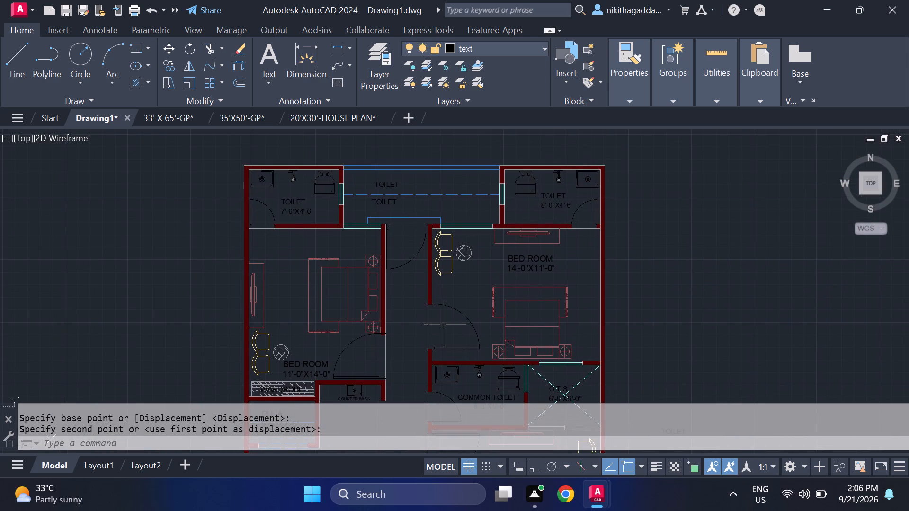
{"action": "middle_click_drag", "start_coordinate": [395, 239], "coordinate": [403, 293]}
{"action": "scroll", "coordinate": [403, 293], "scroll_direction": "up", "scroll_amount": 1}
{"action": "scroll", "coordinate": [386, 201], "scroll_direction": "up", "scroll_amount": 2}
{"action": "double_click", "coordinate": [391, 205]}
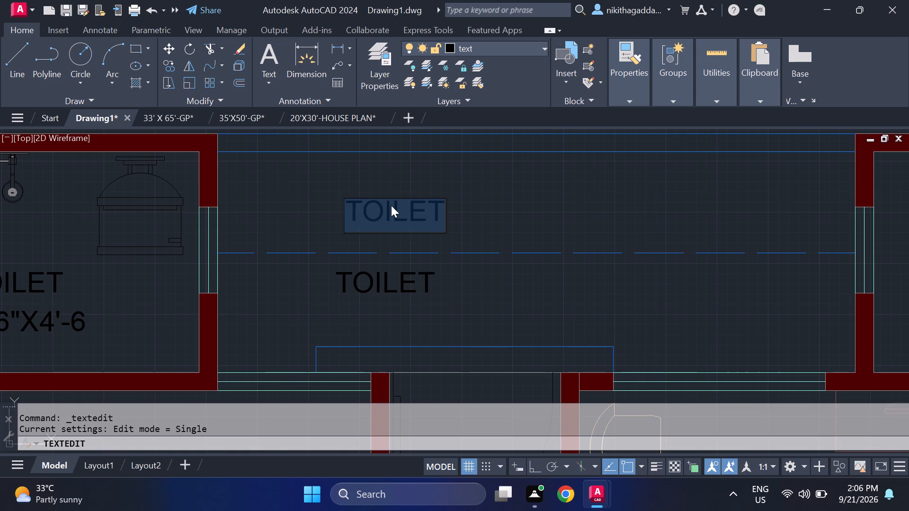
{"action": "key", "text": "Delete"}
{"action": "key", "text": "5"}
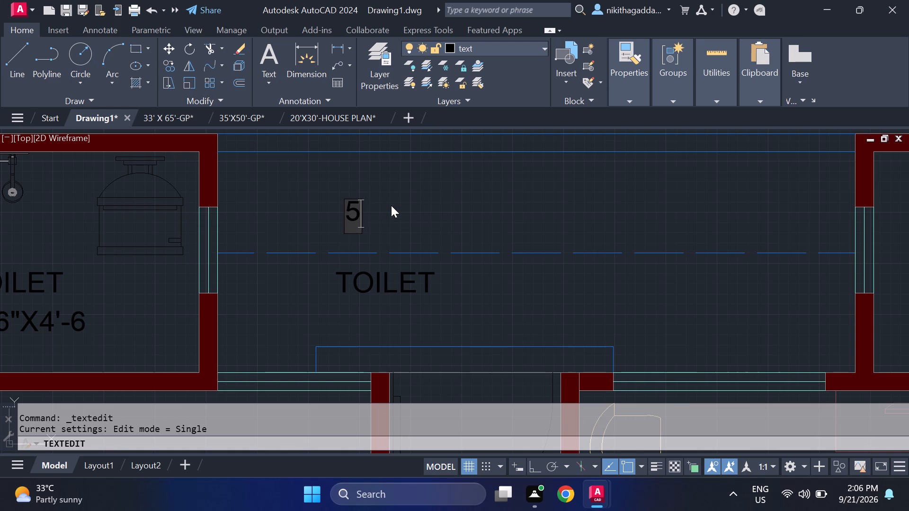
{"action": "type", "text": "'"}
{"action": "key", "text": "space"}
{"action": "type", "text": "WIDE REAS"}
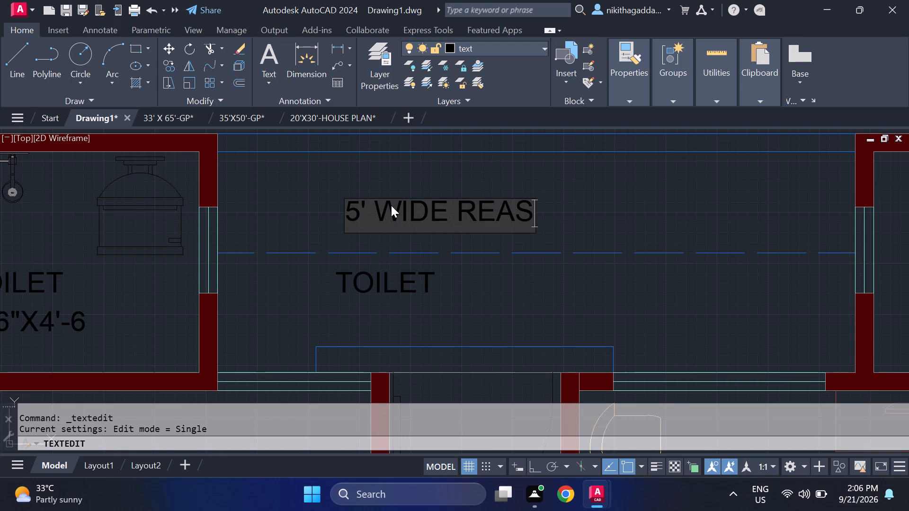
{"action": "key", "text": "BackSpace"}
{"action": "key", "text": "r"}
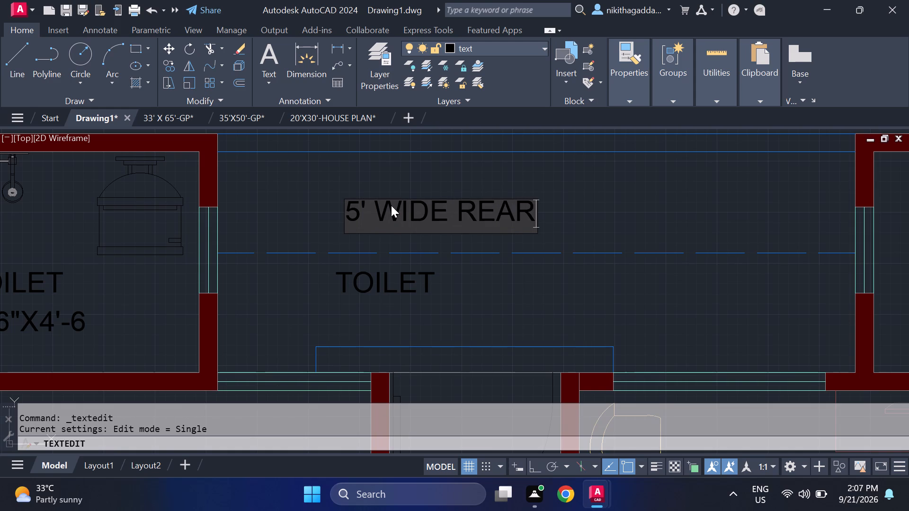
{"action": "key", "text": "space"}
{"action": "type", "text": "ET"}
{"action": "key", "text": "space"}
{"action": "key", "text": "BackSpace"}
{"action": "key", "text": "BackSpace"}
{"action": "key", "text": "BackSpace"}
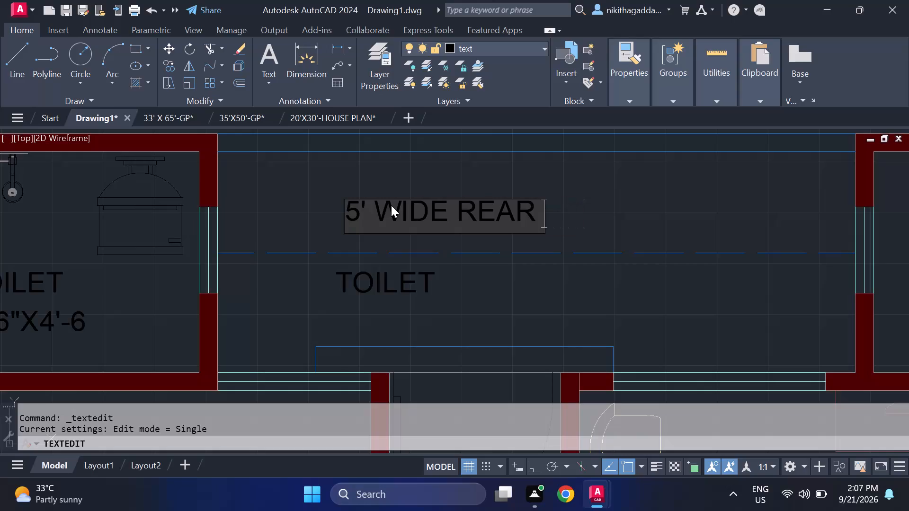
{"action": "type", "text": "SET BACK"}
{"action": "key", "text": "Return"}
Change the TOILET label below the dashed line in the rear strip to 3'-6" WIDE PROJECTION.
{"action": "key", "text": "Return"}
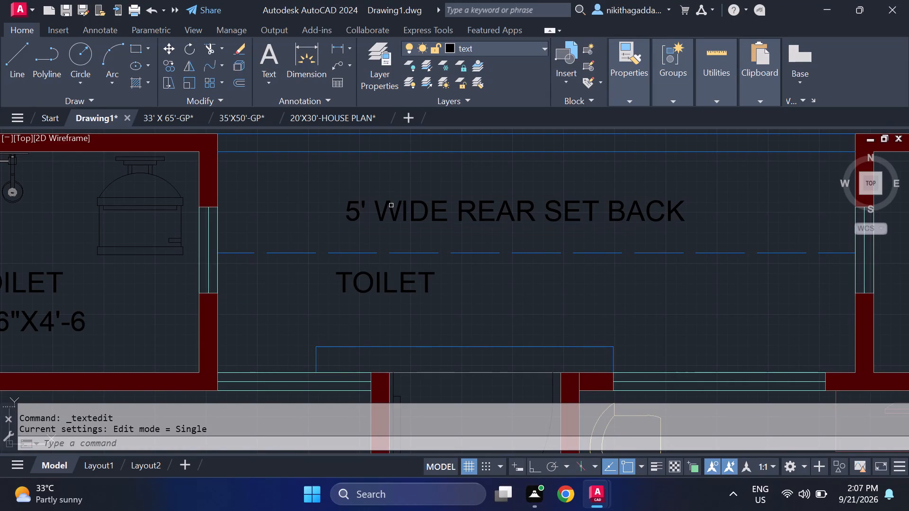
{"action": "left_click", "coordinate": [357, 286]}
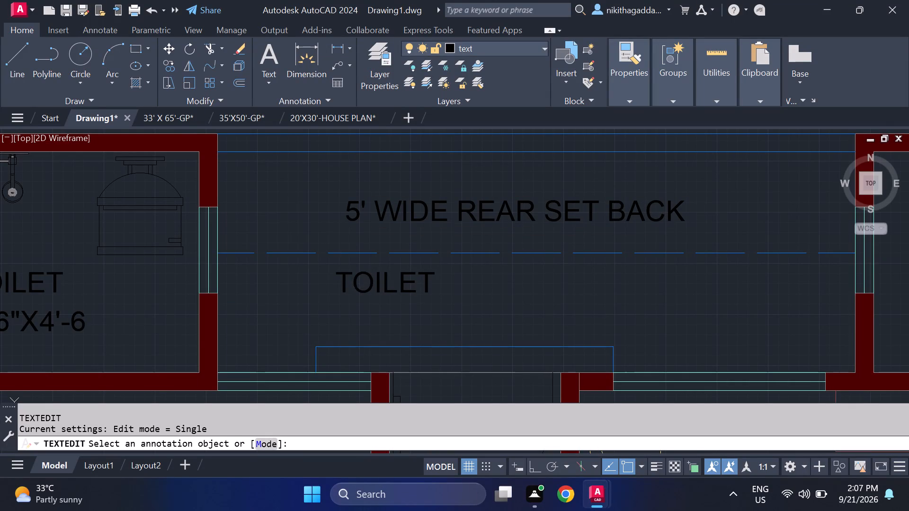
{"action": "key", "text": "Delete"}
{"action": "key", "text": "3"}
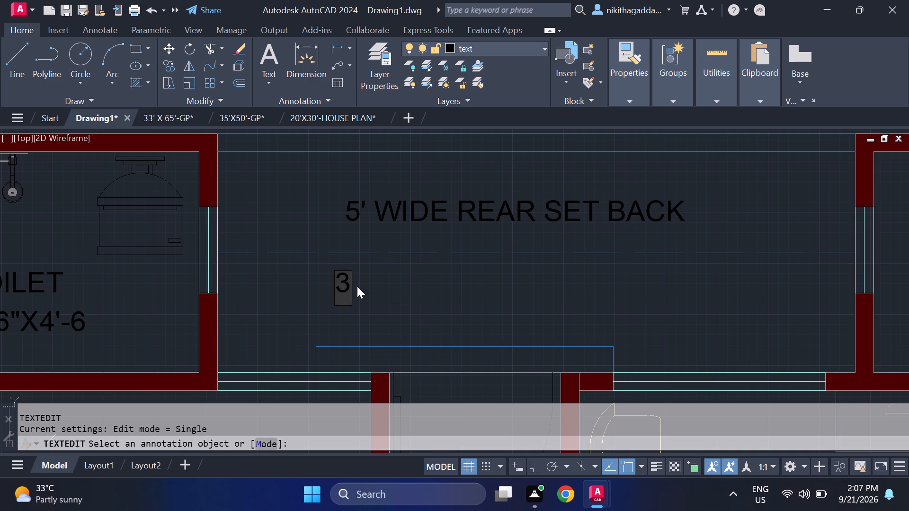
{"action": "key", "text": "apostrophe"}
{"action": "type", "text": "-6"}
{"action": "key", "text": "shift+quotedbl"}
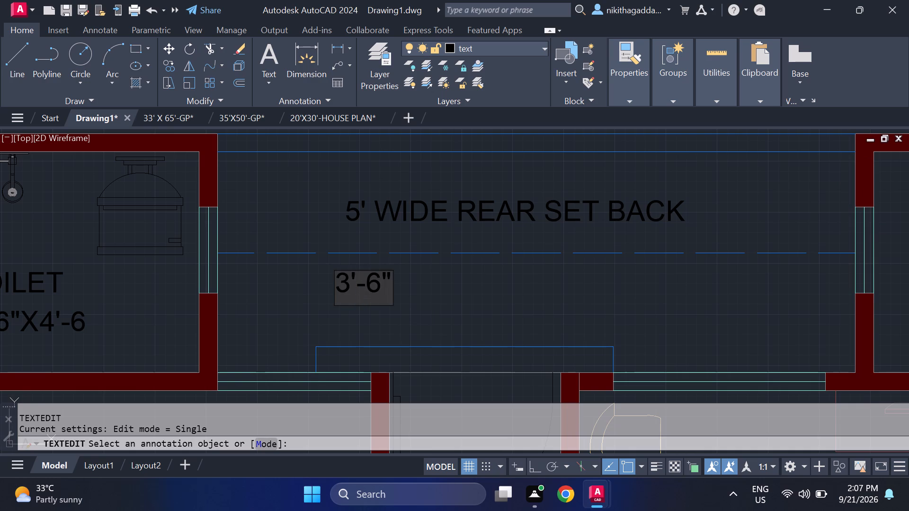
{"action": "key", "text": "space"}
{"action": "type", "text": "WIDE"}
{"action": "key", "text": "space"}
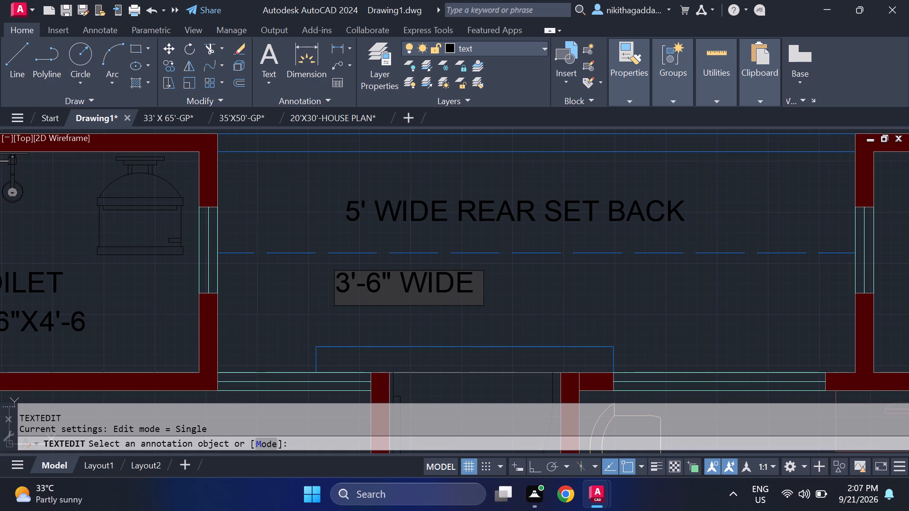
{"action": "type", "text": "PROJECTION"}
{"action": "key", "text": "Return"}
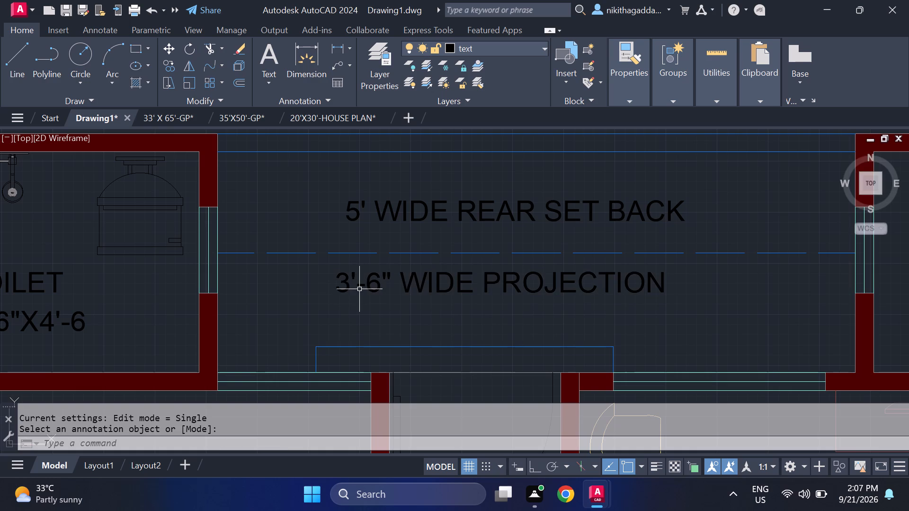
Look over the whole floor plan from the rear setback to the front gates, checking the space labels.
{"action": "scroll", "coordinate": [359, 284], "scroll_direction": "up", "scroll_amount": 1}
{"action": "scroll", "coordinate": [431, 328], "scroll_direction": "down", "scroll_amount": 4}
{"action": "middle_click_drag", "start_coordinate": [510, 340], "coordinate": [506, 318]}
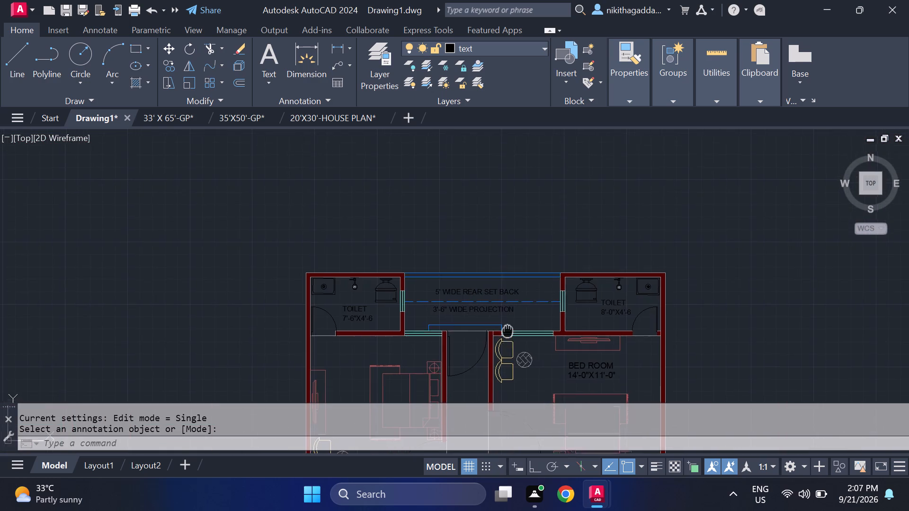
{"action": "middle_click_drag", "start_coordinate": [506, 318], "coordinate": [486, 227]}
{"action": "middle_click_drag", "start_coordinate": [469, 296], "coordinate": [411, 194]}
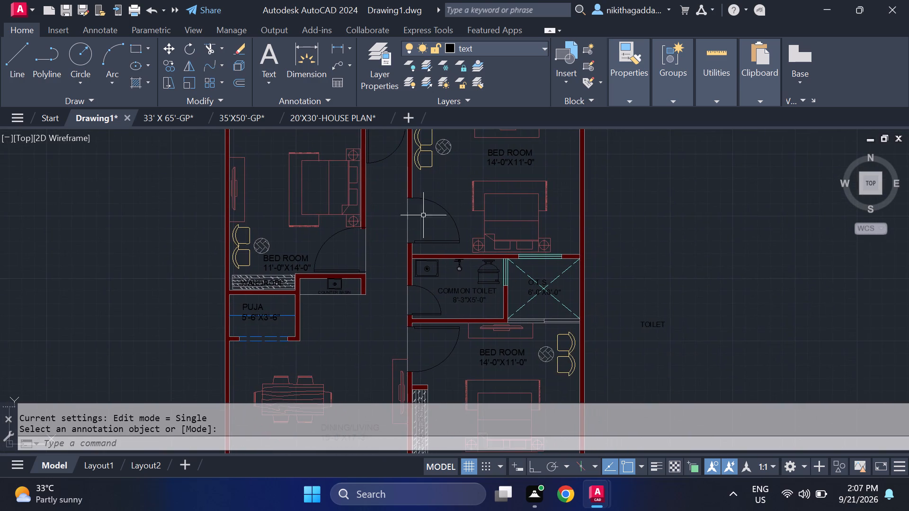
{"action": "middle_click_drag", "start_coordinate": [463, 305], "coordinate": [387, 224]}
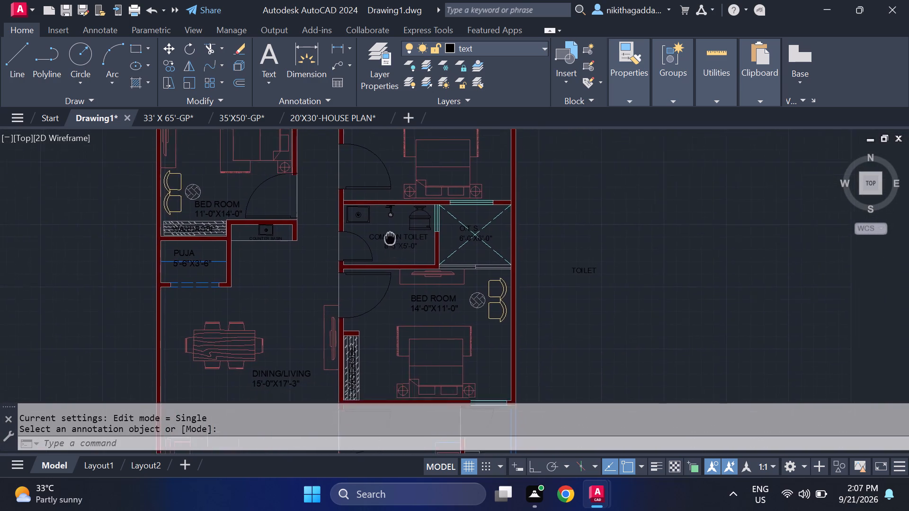
{"action": "middle_click_drag", "start_coordinate": [387, 224], "coordinate": [383, 173]}
{"action": "middle_click_drag", "start_coordinate": [469, 289], "coordinate": [501, 187]}
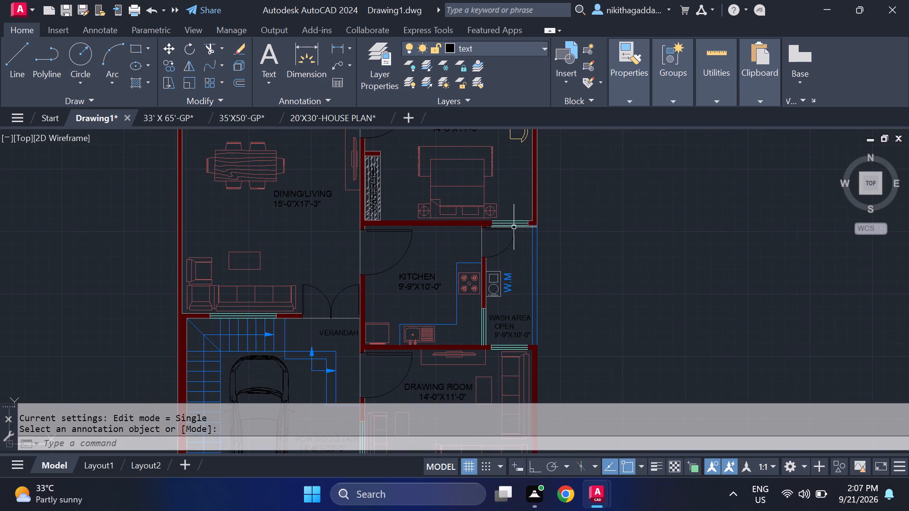
{"action": "middle_click_drag", "start_coordinate": [545, 317], "coordinate": [581, 188]}
{"action": "middle_click_drag", "start_coordinate": [617, 270], "coordinate": [564, 192]}
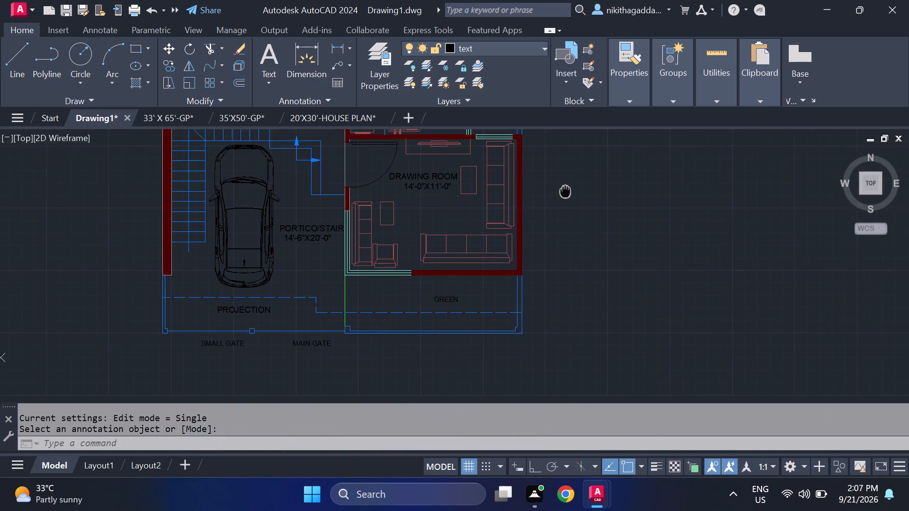
{"action": "middle_click_drag", "start_coordinate": [564, 192], "coordinate": [485, 267]}
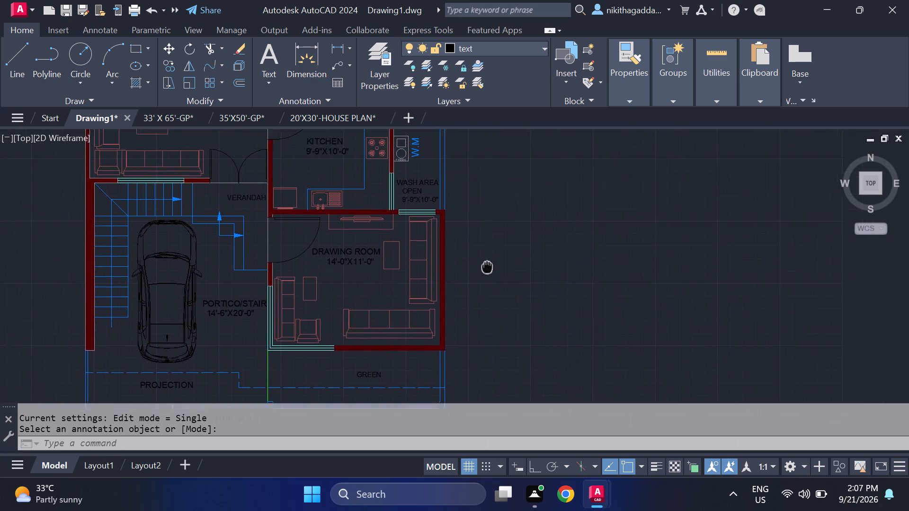
{"action": "middle_click_drag", "start_coordinate": [485, 267], "coordinate": [382, 370]}
Change the spare TOILET label outside the plan, beside the O.T.S. and bedroom, to 3'-6" WIDE PASSAGE.
{"action": "scroll", "coordinate": [445, 254], "scroll_direction": "down", "scroll_amount": 2}
{"action": "middle_click_drag", "start_coordinate": [456, 194], "coordinate": [468, 268]}
{"action": "scroll", "coordinate": [461, 263], "scroll_direction": "up", "scroll_amount": 2}
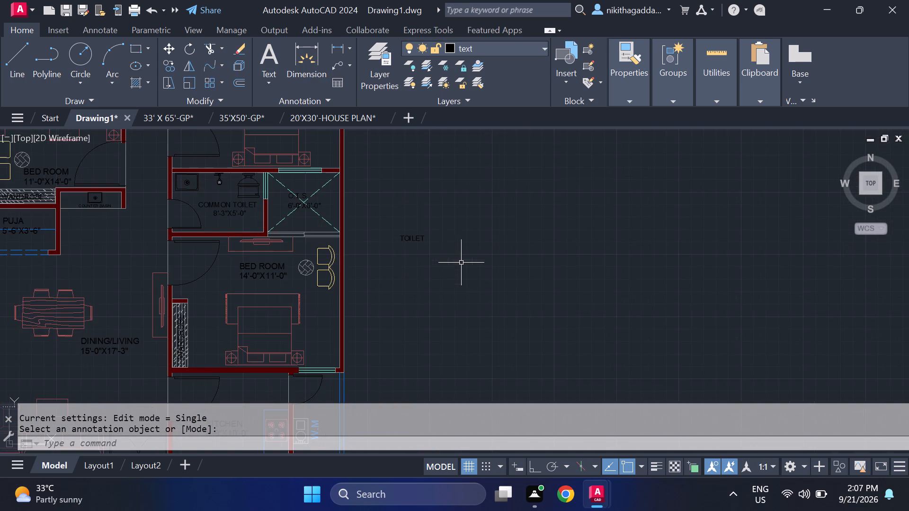
{"action": "scroll", "coordinate": [420, 227], "scroll_direction": "up", "scroll_amount": 2}
{"action": "double_click", "coordinate": [399, 254]}
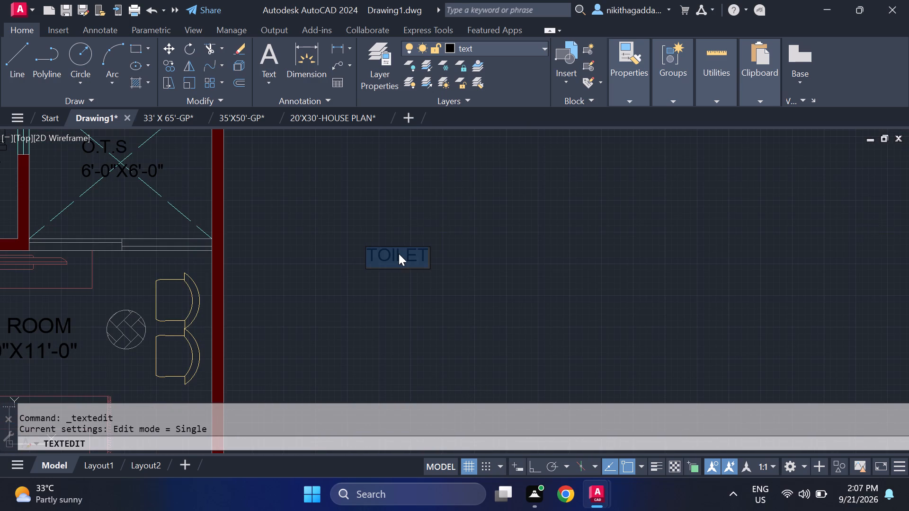
{"action": "key", "text": "Delete"}
{"action": "key", "text": "3"}
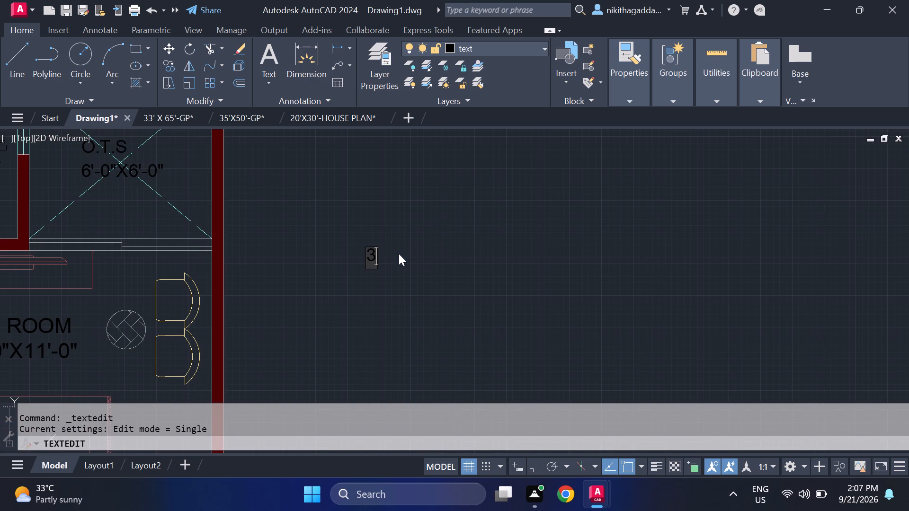
{"action": "type", "text": "'="}
{"action": "key", "text": "BackSpace"}
{"action": "key", "text": "minus"}
{"action": "key", "text": "6"}
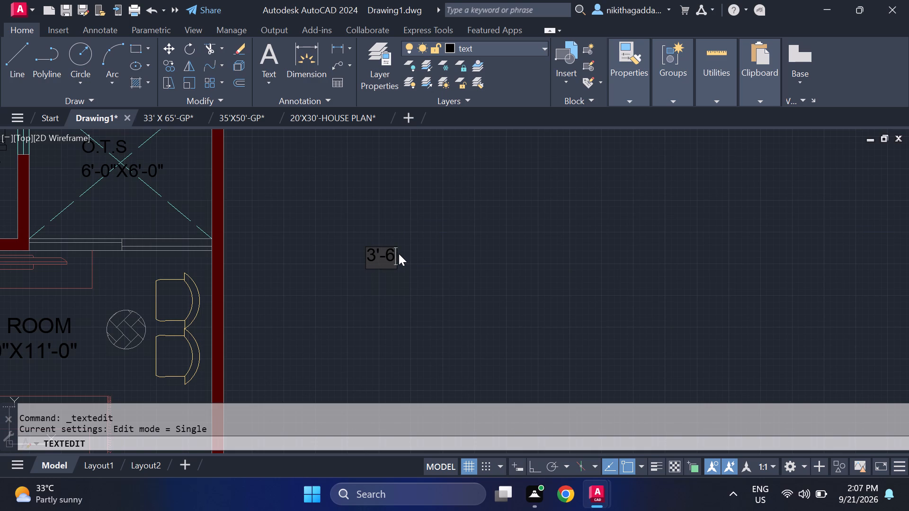
{"action": "key", "text": "shift+quotedbl"}
{"action": "key", "text": "space"}
{"action": "type", "text": "W"}
{"action": "type", "text": "IDE PASSAGE"}
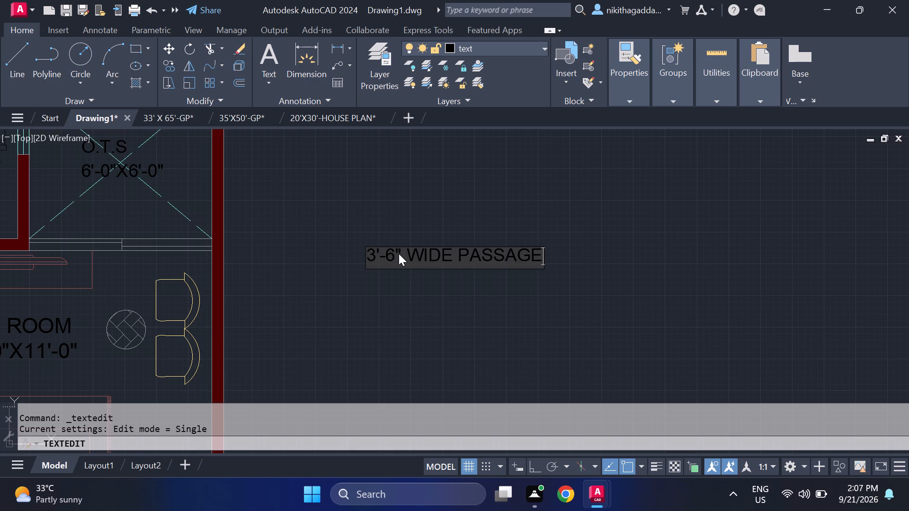
{"action": "key", "text": "Return"}
Rotate the 3'-6" WIDE PASSAGE text 90 degrees clockwise about its lower-left corner so it reads vertically downward.
{"action": "left_click", "coordinate": [552, 223]}
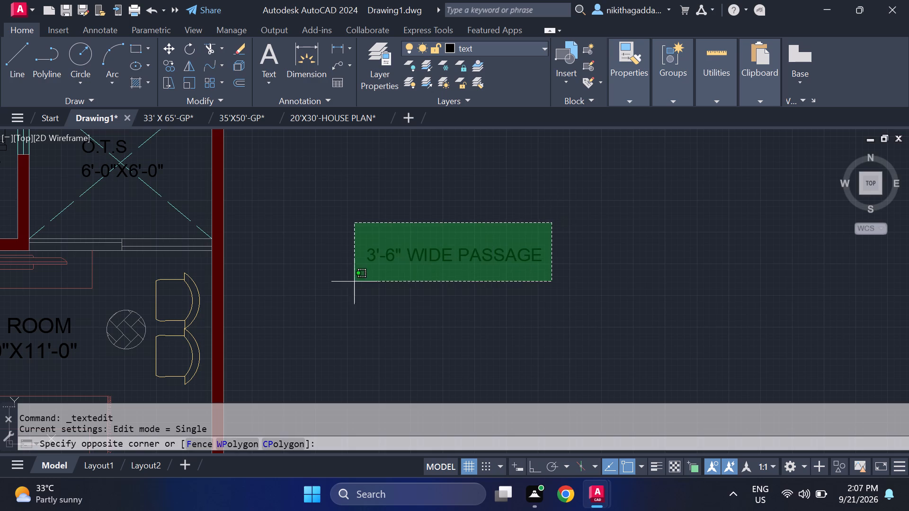
{"action": "left_click", "coordinate": [294, 301]}
{"action": "type", "text": "RO"}
{"action": "key", "text": "Return"}
{"action": "left_click", "coordinate": [374, 263]}
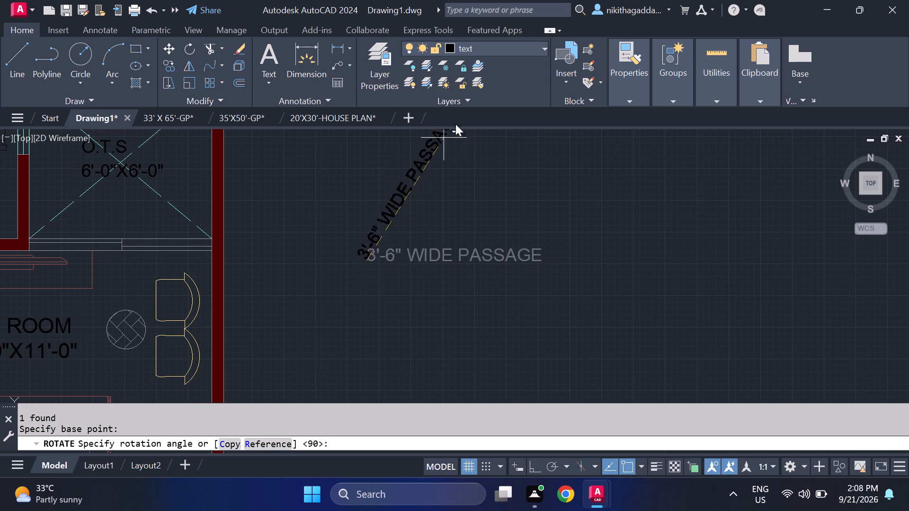
{"action": "key", "text": "F8"}
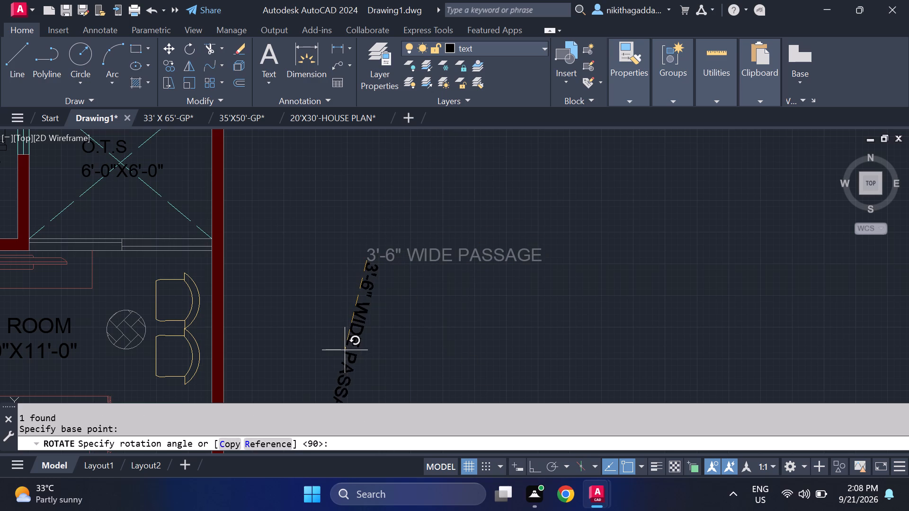
{"action": "left_click", "coordinate": [337, 332]}
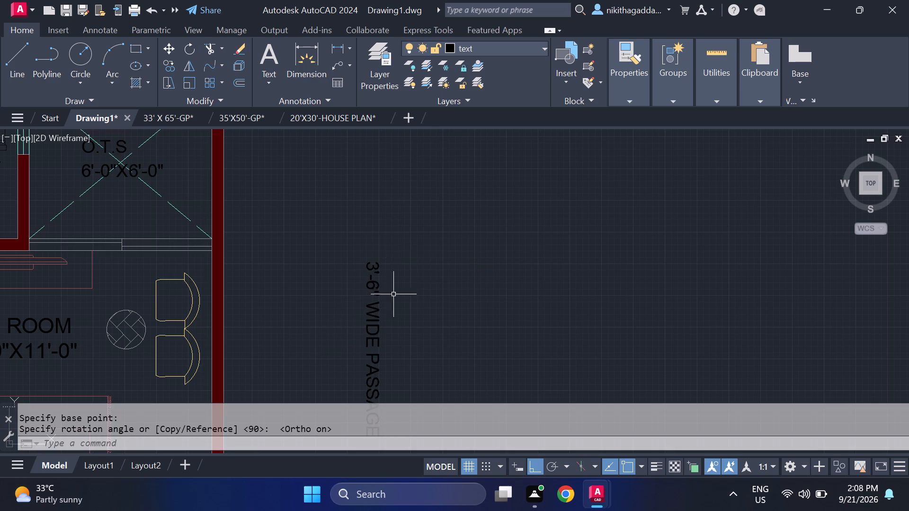
Move the vertical 3'-6" WIDE PASSAGE text from outside the plan into the corridor between the two rear bedrooms.
{"action": "left_click", "coordinate": [424, 269]}
{"action": "left_click", "coordinate": [336, 336]}
{"action": "key", "text": "m"}
{"action": "key", "text": "Return"}
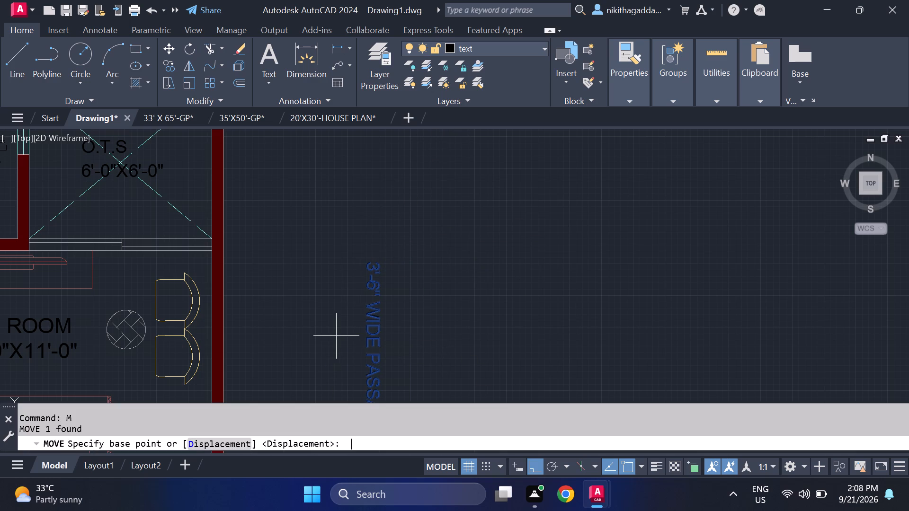
{"action": "left_click", "coordinate": [371, 261]}
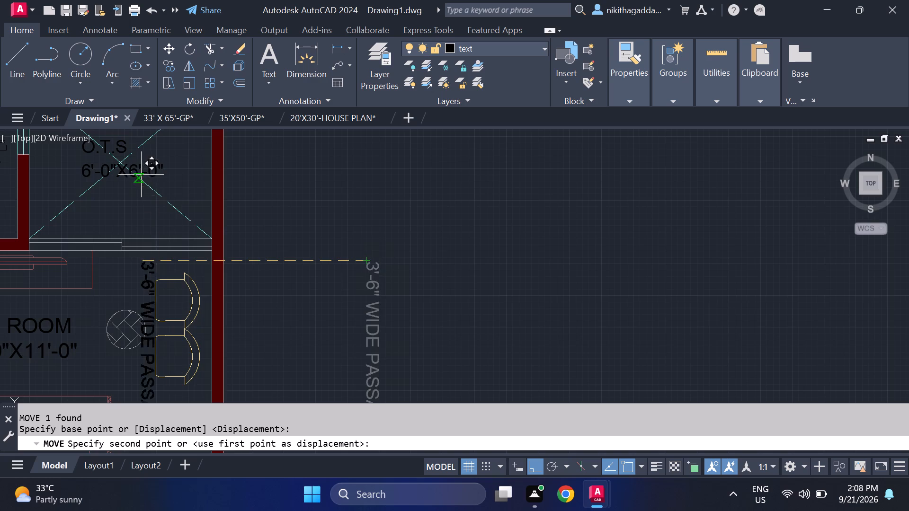
{"action": "scroll", "coordinate": [140, 175], "scroll_direction": "down", "scroll_amount": 2}
{"action": "middle_click_drag", "start_coordinate": [141, 178], "coordinate": [327, 289]}
{"action": "key", "text": "F8"}
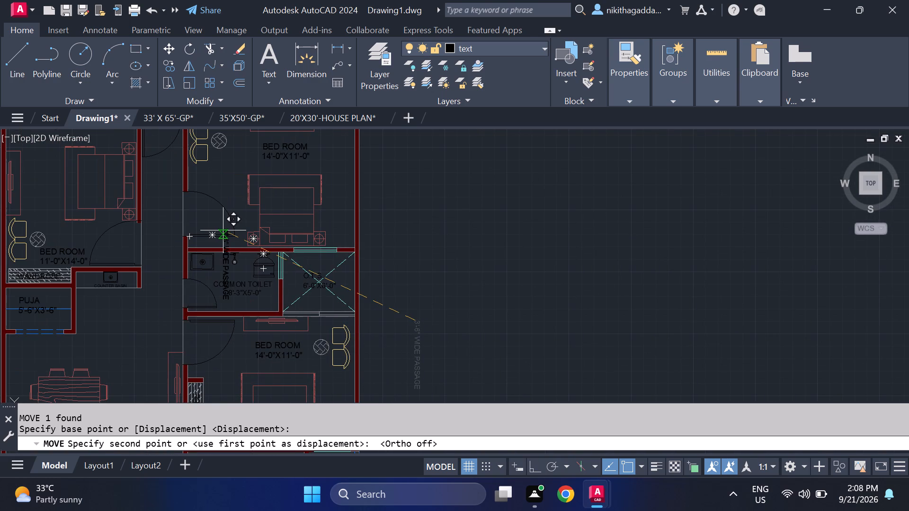
{"action": "middle_click_drag", "start_coordinate": [188, 229], "coordinate": [219, 344]}
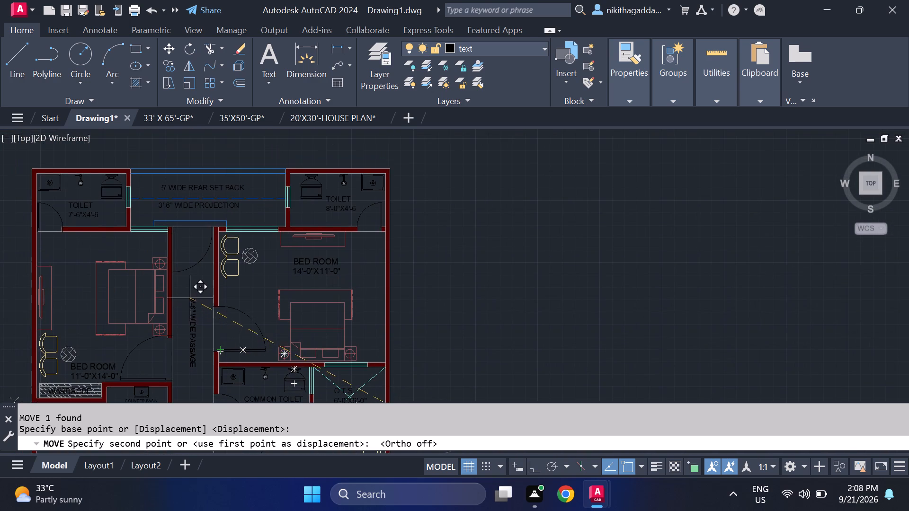
{"action": "left_click", "coordinate": [190, 298]}
Scale the 3'-6" WIDE PASSAGE text up slightly about its top end so it fits the corridor.
{"action": "scroll", "coordinate": [396, 283], "scroll_direction": "down", "scroll_amount": 1}
{"action": "middle_click_drag", "start_coordinate": [444, 313], "coordinate": [411, 219]}
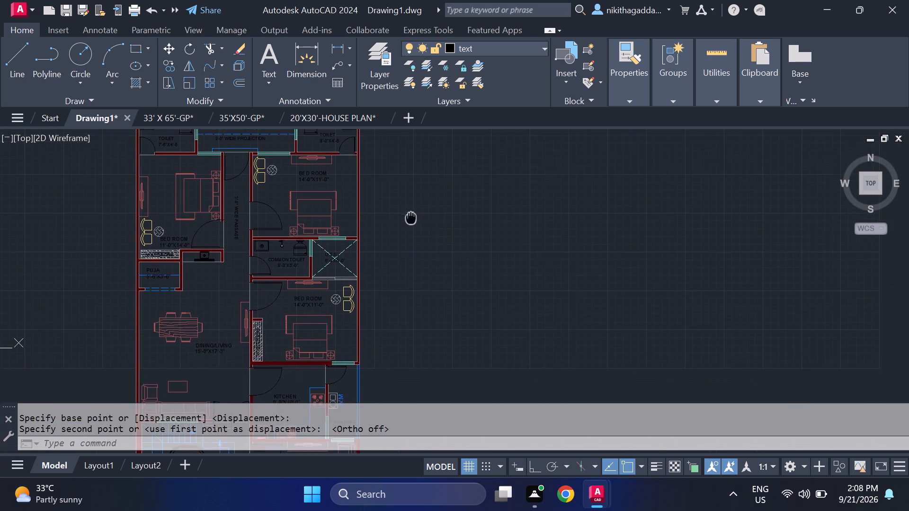
{"action": "middle_click_drag", "start_coordinate": [411, 219], "coordinate": [423, 289]}
{"action": "scroll", "coordinate": [253, 282], "scroll_direction": "up", "scroll_amount": 1}
{"action": "left_click", "coordinate": [251, 262]}
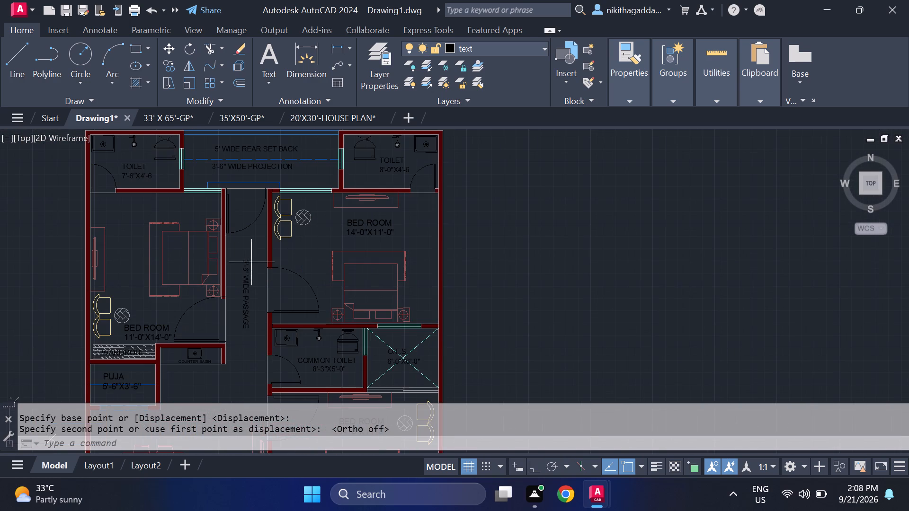
{"action": "left_click", "coordinate": [234, 321]}
{"action": "type", "text": "SCALE"}
{"action": "key", "text": "Return"}
{"action": "scroll", "coordinate": [248, 317], "scroll_direction": "up", "scroll_amount": 1}
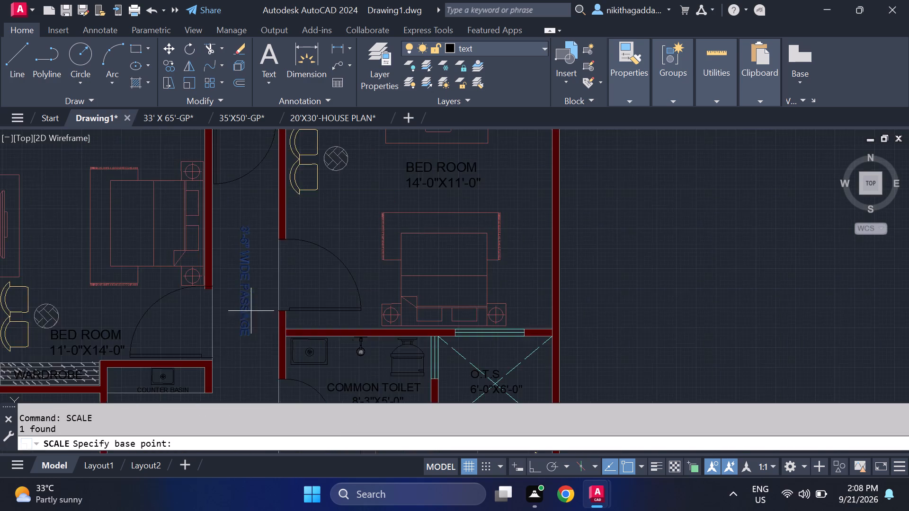
{"action": "scroll", "coordinate": [251, 307], "scroll_direction": "up", "scroll_amount": 1}
{"action": "left_click", "coordinate": [237, 188]}
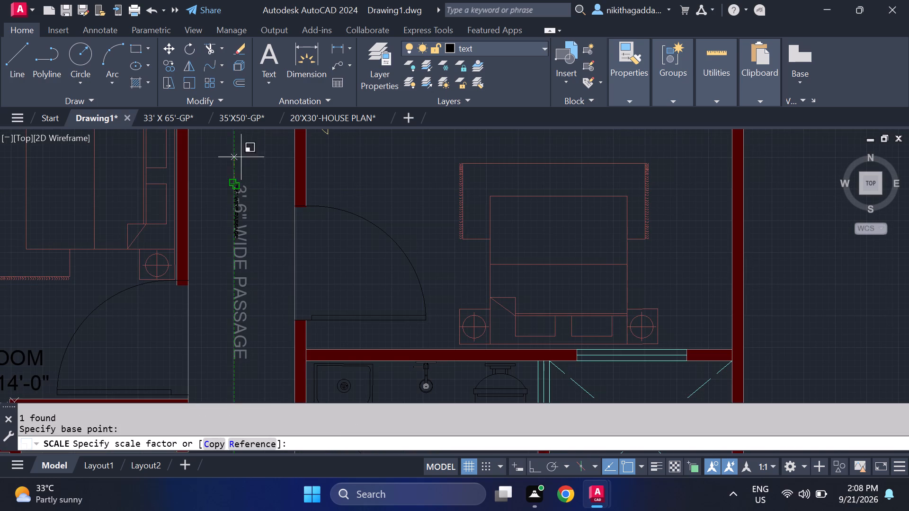
{"action": "middle_click_drag", "start_coordinate": [238, 209], "coordinate": [249, 99]}
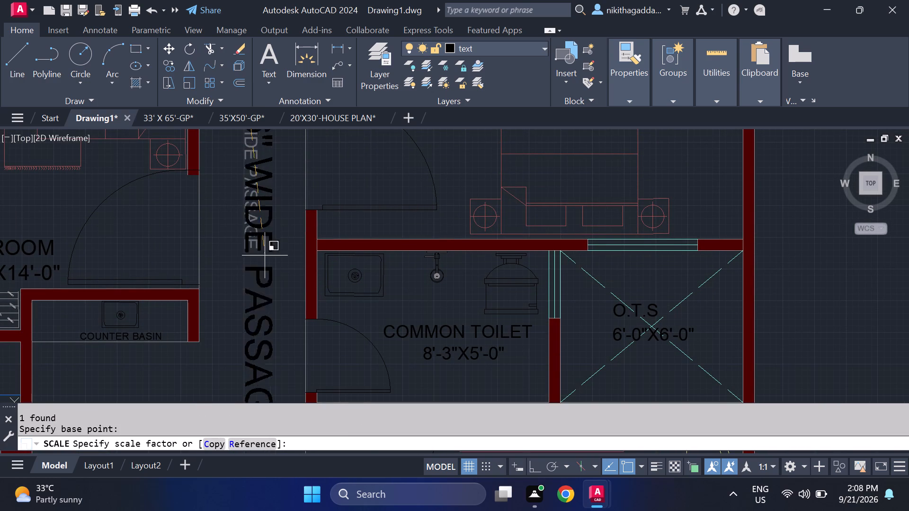
{"action": "left_click", "coordinate": [258, 175]}
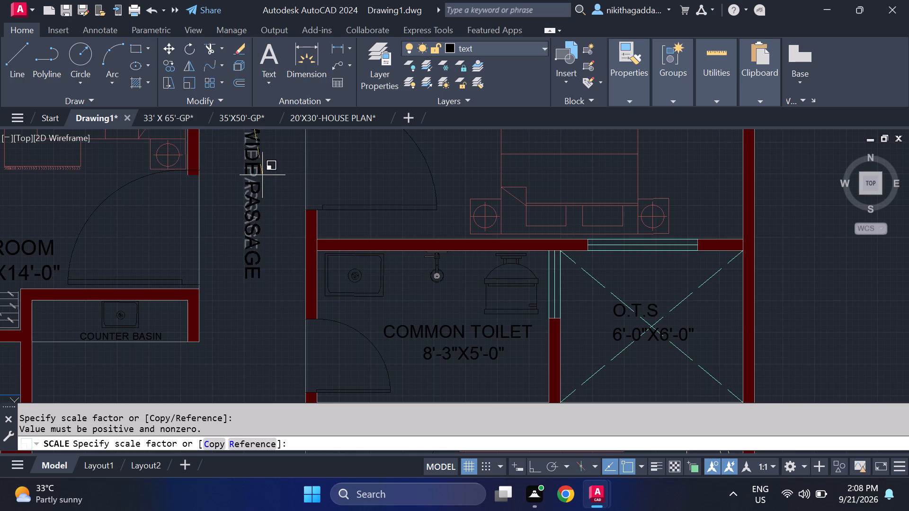
{"action": "left_click", "coordinate": [262, 173]}
{"action": "scroll", "coordinate": [262, 173], "scroll_direction": "up", "scroll_amount": 2}
{"action": "left_click", "coordinate": [262, 173]}
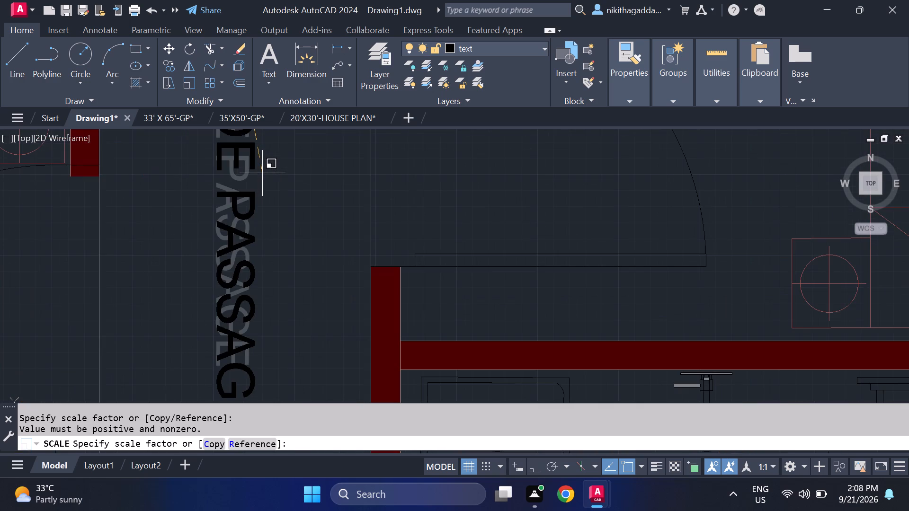
{"action": "left_click", "coordinate": [254, 173]}
{"action": "left_click", "coordinate": [249, 175]}
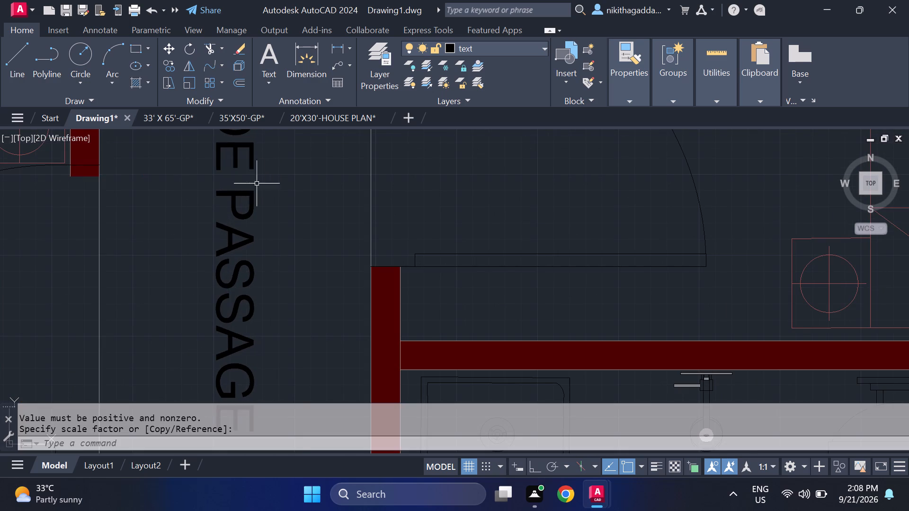
Look over the plan from the passage to the front gates, checking the room and space labels.
{"action": "scroll", "coordinate": [258, 191], "scroll_direction": "down", "scroll_amount": 4}
{"action": "scroll", "coordinate": [456, 255], "scroll_direction": "down", "scroll_amount": 2}
{"action": "scroll", "coordinate": [528, 273], "scroll_direction": "up", "scroll_amount": 1}
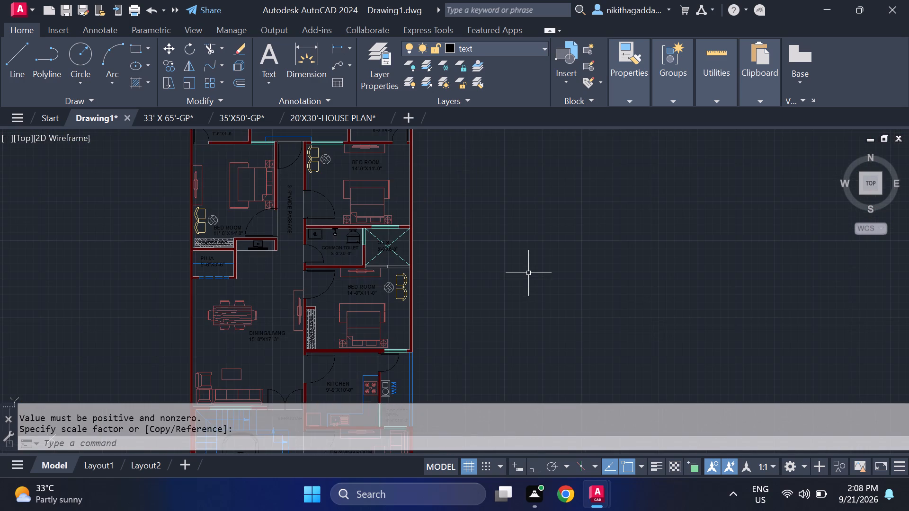
{"action": "middle_click_drag", "start_coordinate": [529, 273], "coordinate": [507, 176]}
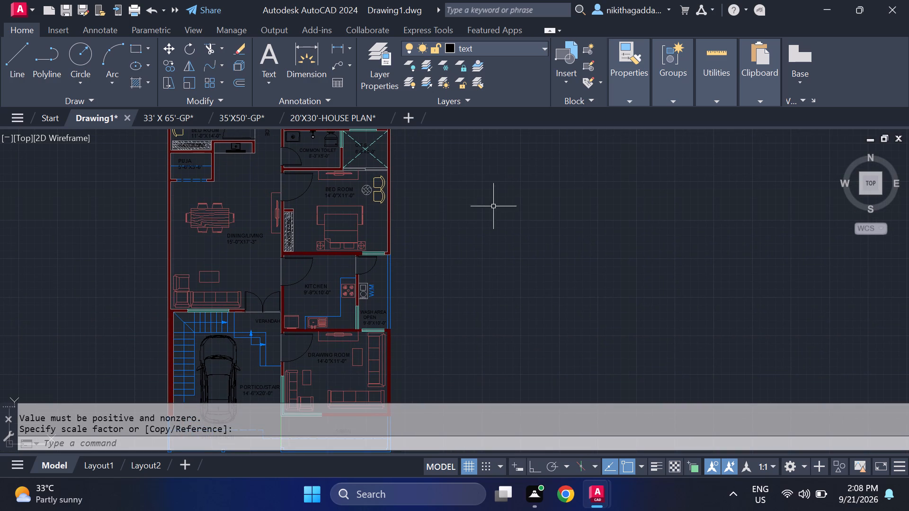
{"action": "scroll", "coordinate": [420, 253], "scroll_direction": "up", "scroll_amount": 2}
{"action": "scroll", "coordinate": [426, 278], "scroll_direction": "down", "scroll_amount": 1}
{"action": "middle_click_drag", "start_coordinate": [453, 318], "coordinate": [454, 310]}
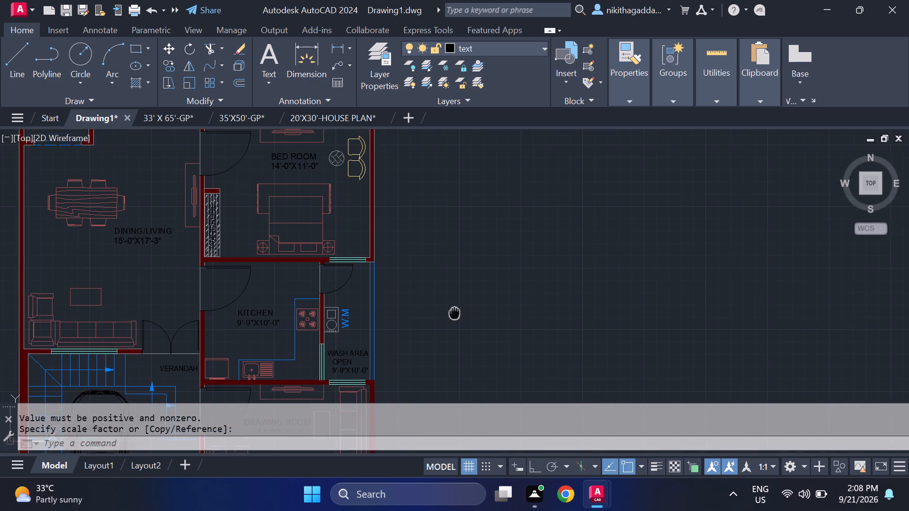
{"action": "middle_click_drag", "start_coordinate": [454, 310], "coordinate": [500, 159]}
{"action": "scroll", "coordinate": [533, 264], "scroll_direction": "down", "scroll_amount": 2}
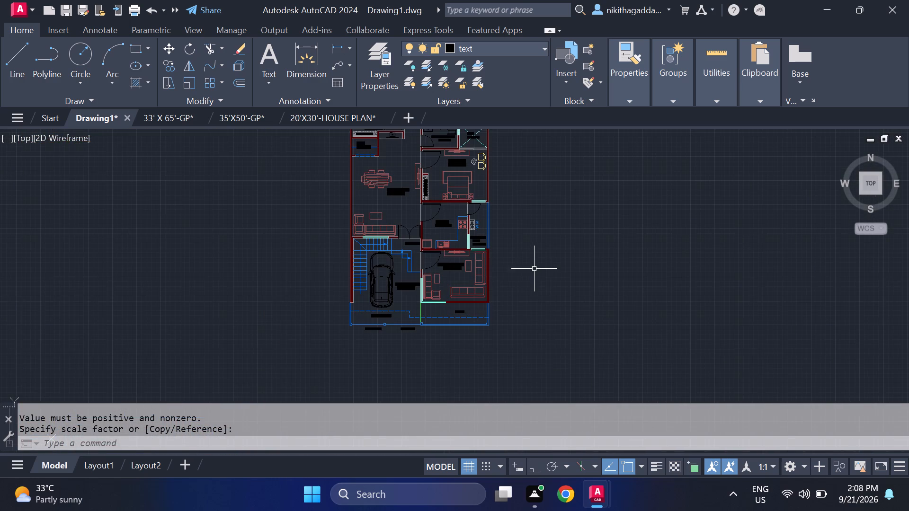
{"action": "middle_click_drag", "start_coordinate": [531, 273], "coordinate": [525, 258]}
{"action": "scroll", "coordinate": [510, 253], "scroll_direction": "up", "scroll_amount": 1}
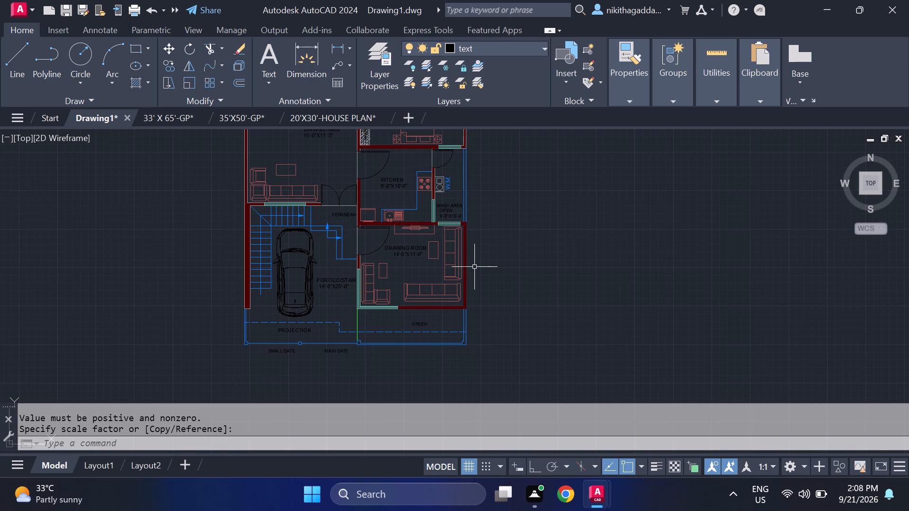
{"action": "middle_click_drag", "start_coordinate": [474, 267], "coordinate": [478, 283]}
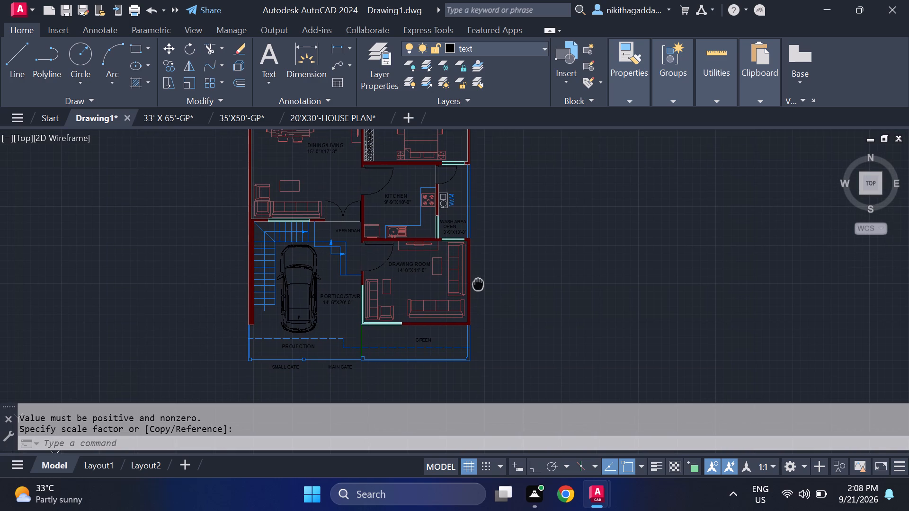
{"action": "middle_click_drag", "start_coordinate": [478, 283], "coordinate": [486, 316]}
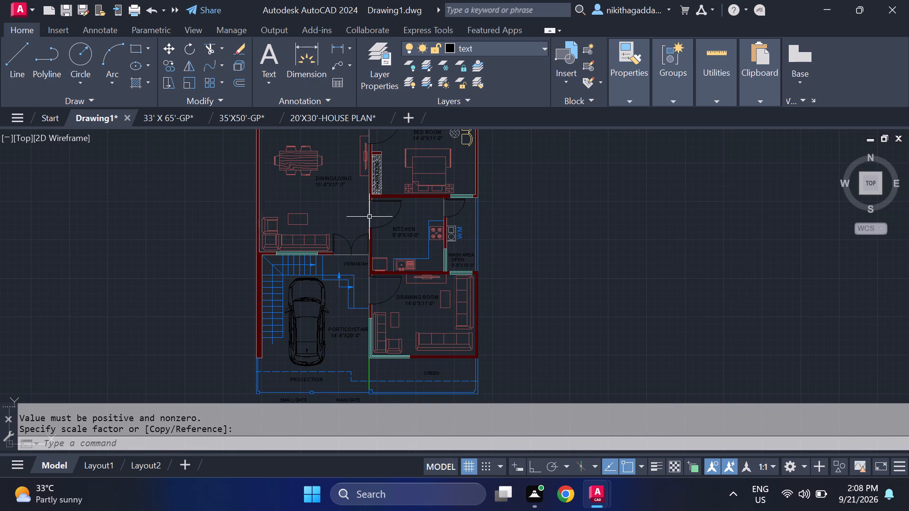
{"action": "middle_click_drag", "start_coordinate": [371, 225], "coordinate": [335, 323]}
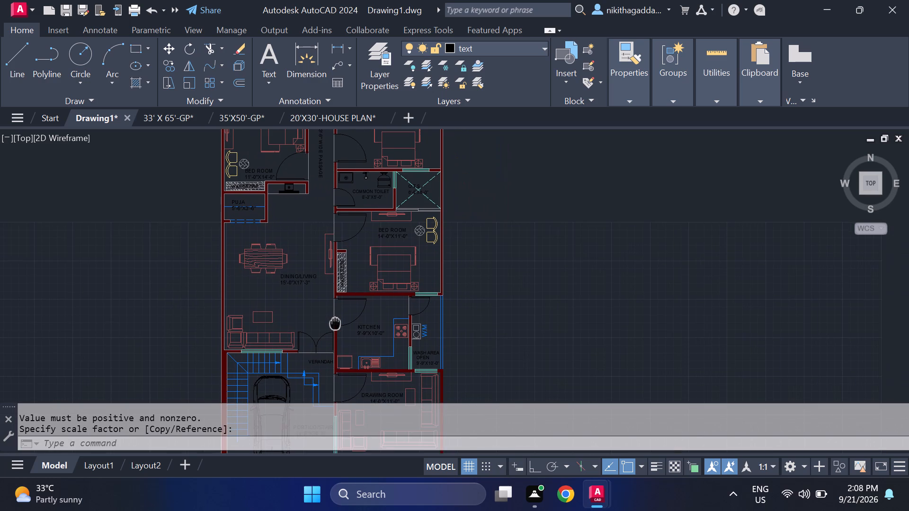
{"action": "middle_click_drag", "start_coordinate": [335, 323], "coordinate": [262, 257]}
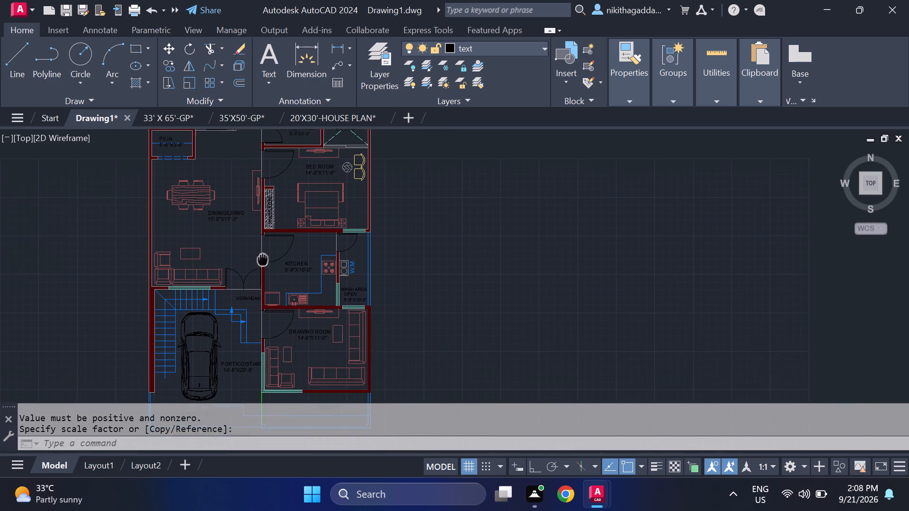
{"action": "middle_click_drag", "start_coordinate": [262, 257], "coordinate": [250, 174]}
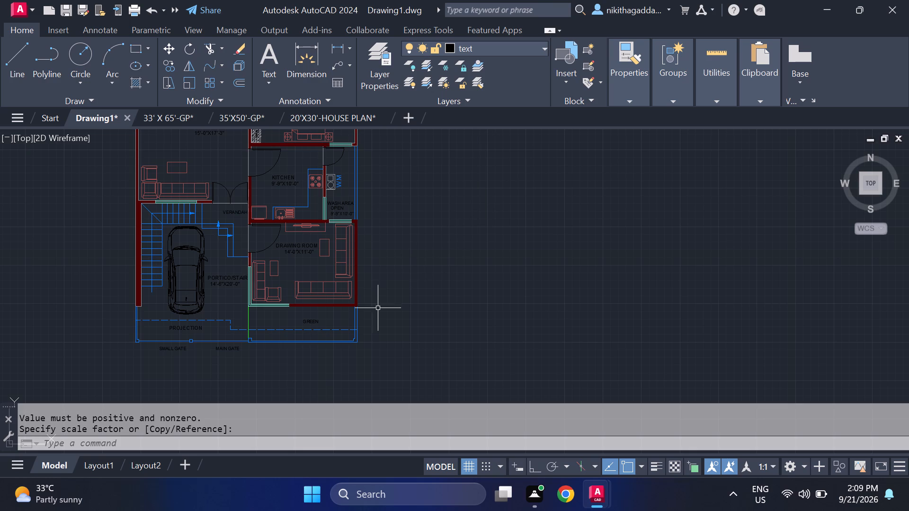
Examine the labels again from the drawing room, wash area and kitchen back to the rear bedrooms, toilets and passage.
{"action": "scroll", "coordinate": [382, 266], "scroll_direction": "up", "scroll_amount": 1}
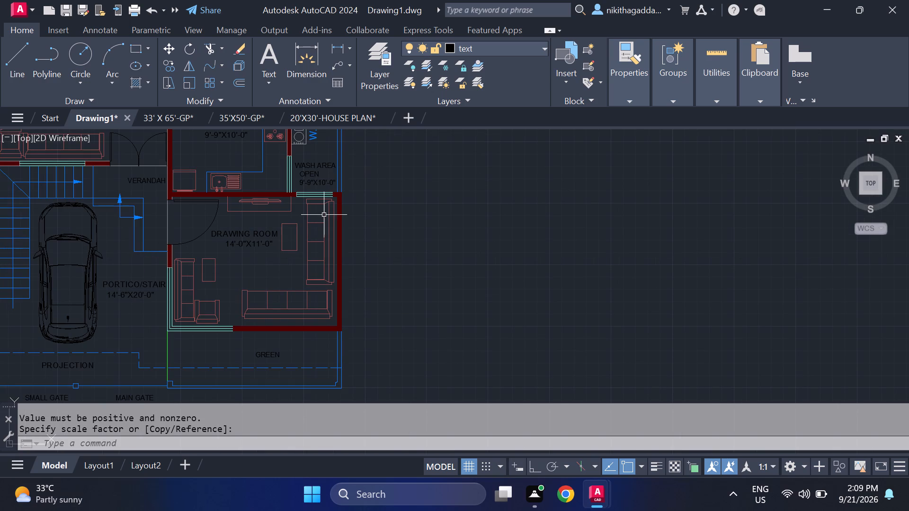
{"action": "scroll", "coordinate": [324, 216], "scroll_direction": "down", "scroll_amount": 1}
{"action": "middle_click_drag", "start_coordinate": [328, 226], "coordinate": [351, 202]}
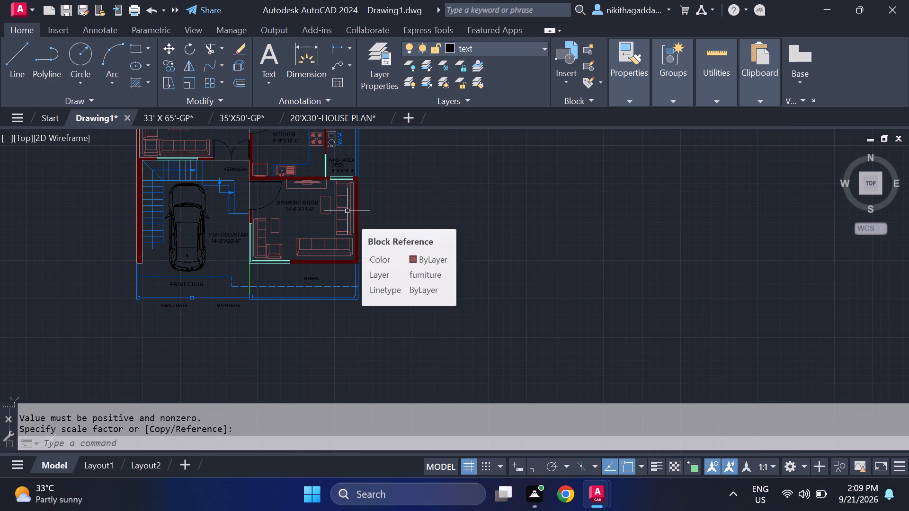
{"action": "middle_click_drag", "start_coordinate": [402, 203], "coordinate": [469, 324]}
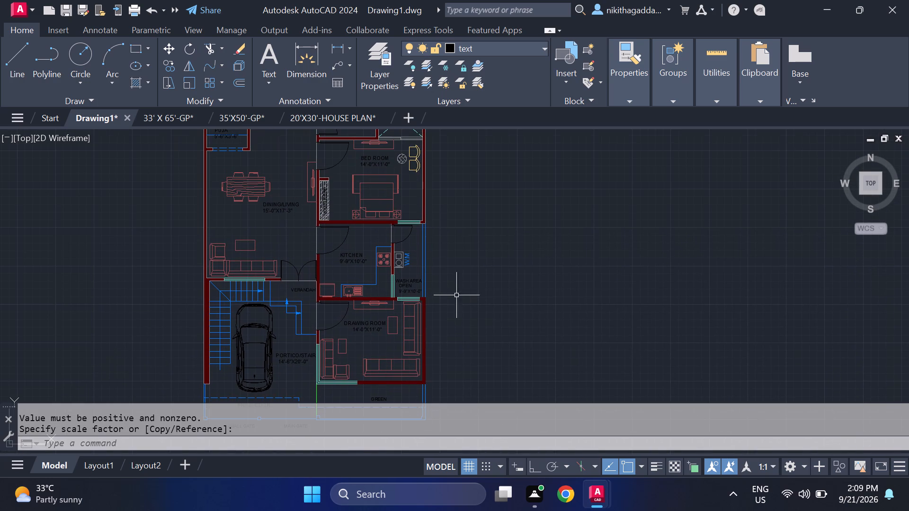
{"action": "middle_click_drag", "start_coordinate": [401, 293], "coordinate": [411, 345]}
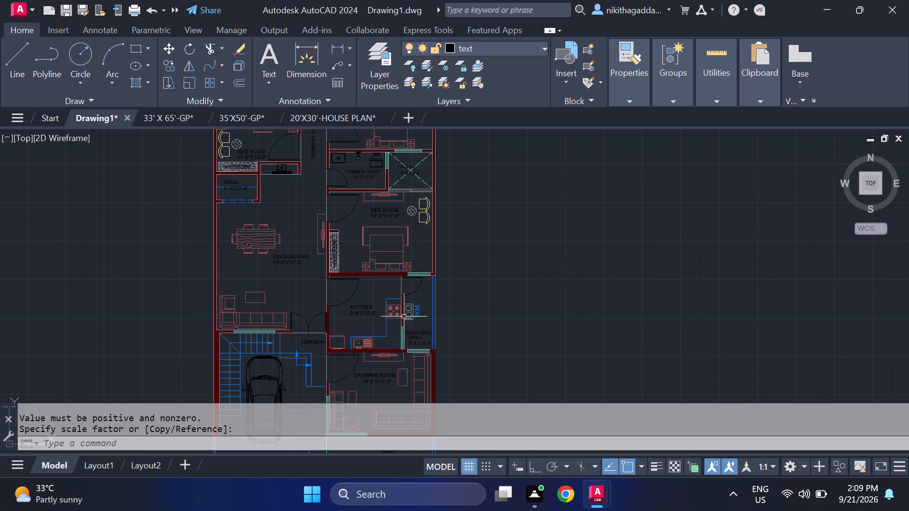
{"action": "scroll", "coordinate": [410, 331], "scroll_direction": "up", "scroll_amount": 1}
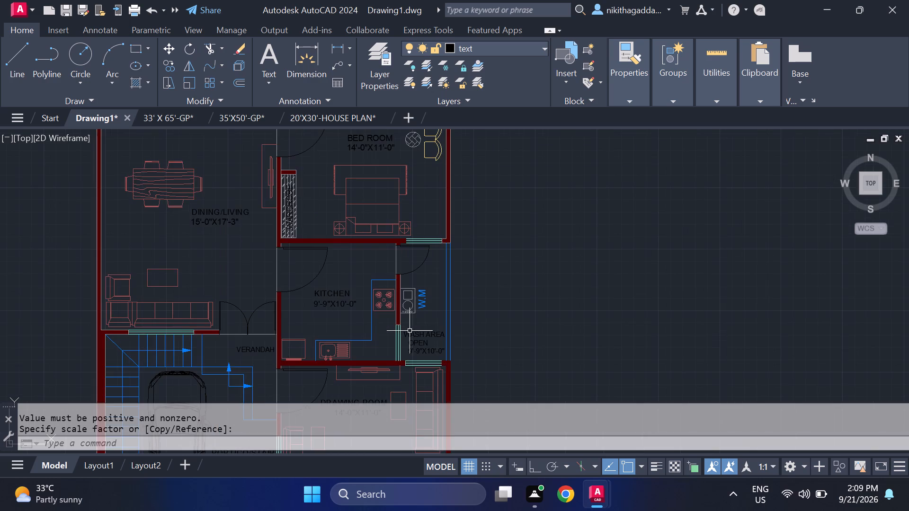
{"action": "middle_click_drag", "start_coordinate": [411, 315], "coordinate": [437, 224]}
{"action": "scroll", "coordinate": [332, 265], "scroll_direction": "down", "scroll_amount": 1}
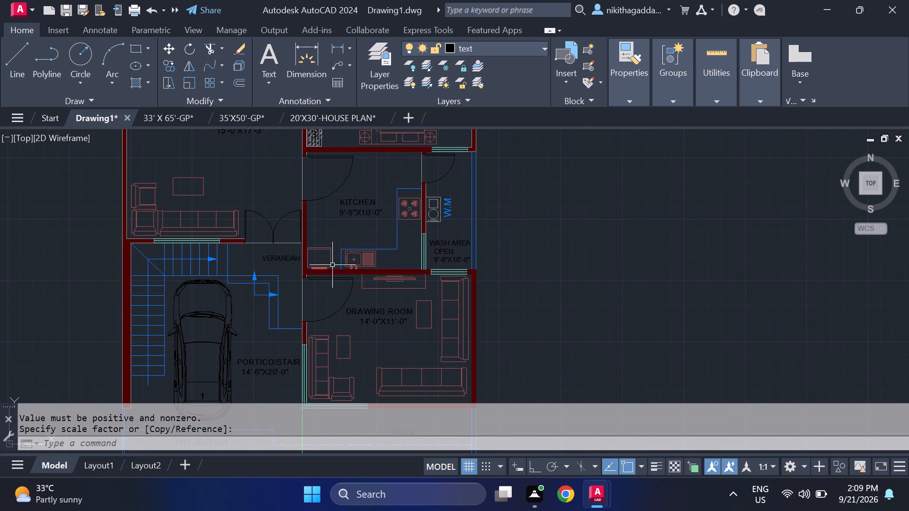
{"action": "scroll", "coordinate": [300, 254], "scroll_direction": "up", "scroll_amount": 2}
{"action": "scroll", "coordinate": [299, 249], "scroll_direction": "down", "scroll_amount": 2}
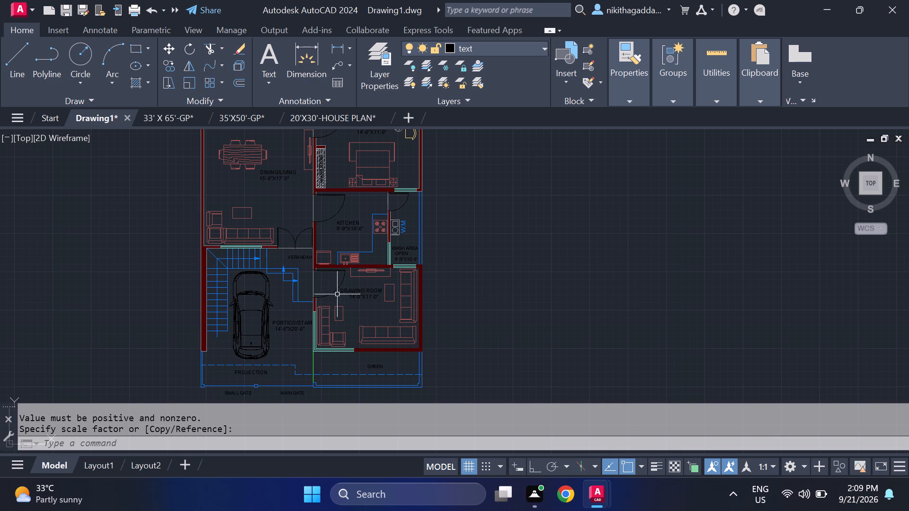
{"action": "middle_click_drag", "start_coordinate": [370, 282], "coordinate": [375, 247]}
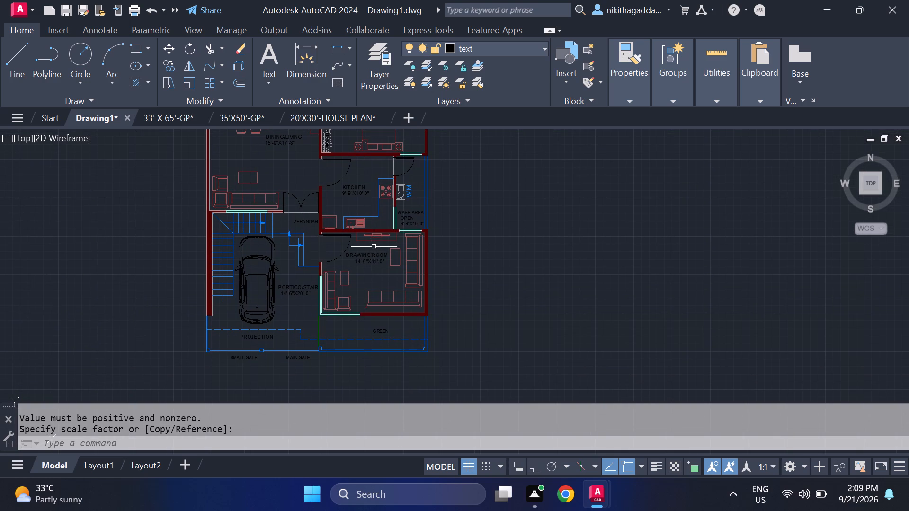
{"action": "middle_click_drag", "start_coordinate": [397, 224], "coordinate": [401, 278]}
{"action": "middle_click_drag", "start_coordinate": [381, 220], "coordinate": [389, 443]}
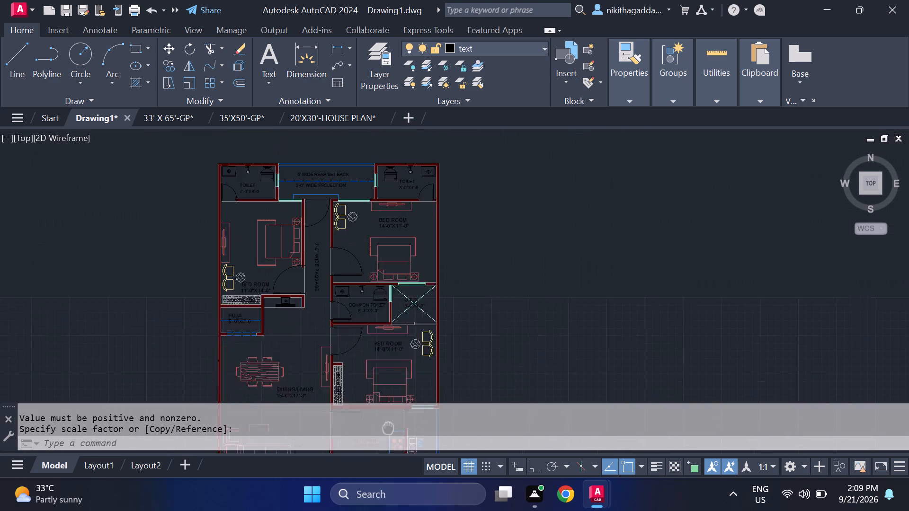
{"action": "middle_click_drag", "start_coordinate": [389, 443], "coordinate": [344, 331]}
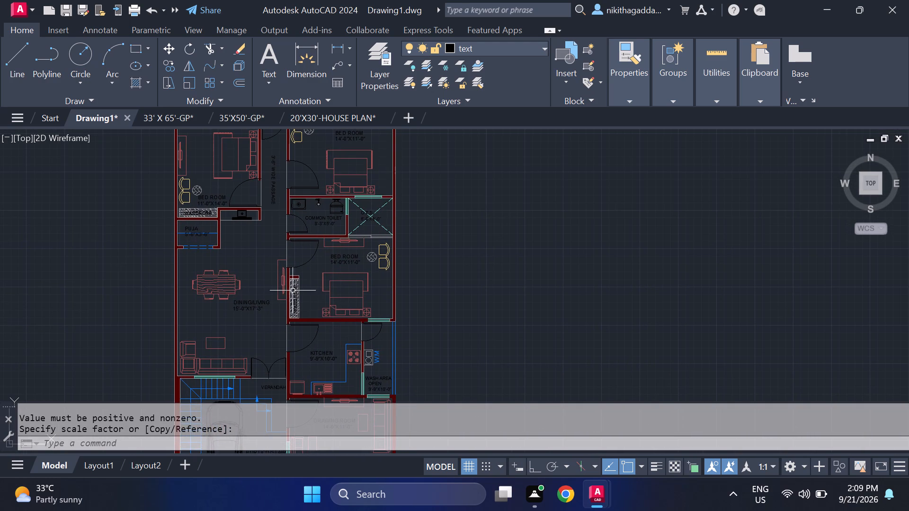
{"action": "scroll", "coordinate": [319, 208], "scroll_direction": "up", "scroll_amount": 1}
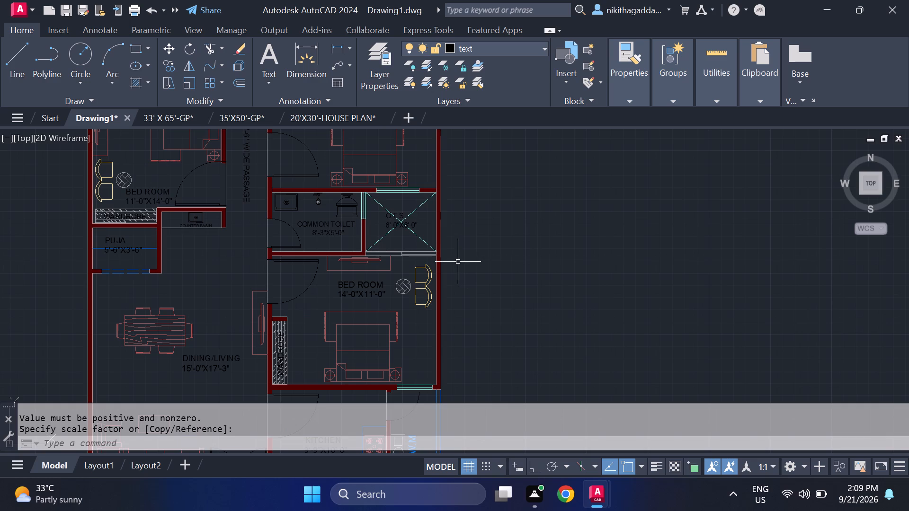
{"action": "middle_click_drag", "start_coordinate": [450, 242], "coordinate": [438, 214]}
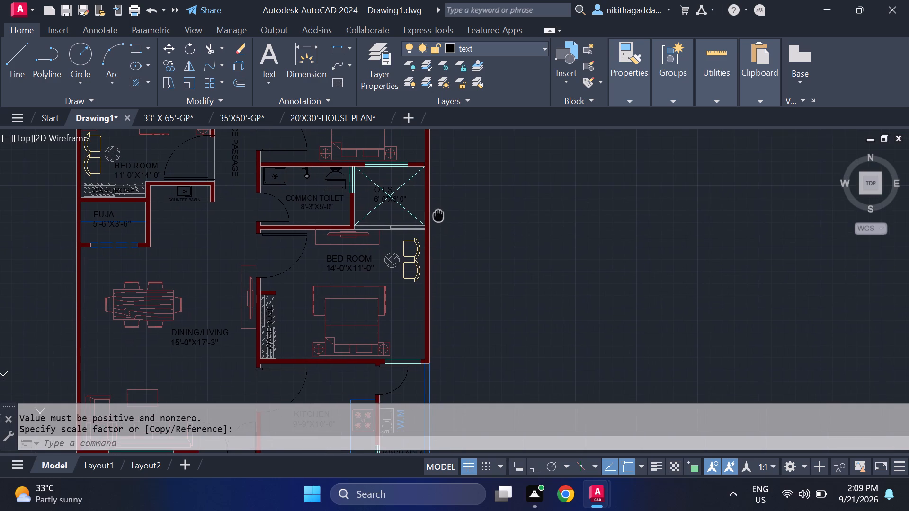
{"action": "middle_click_drag", "start_coordinate": [438, 214], "coordinate": [453, 281]}
{"action": "scroll", "coordinate": [447, 270], "scroll_direction": "up", "scroll_amount": 1}
{"action": "scroll", "coordinate": [446, 270], "scroll_direction": "down", "scroll_amount": 2}
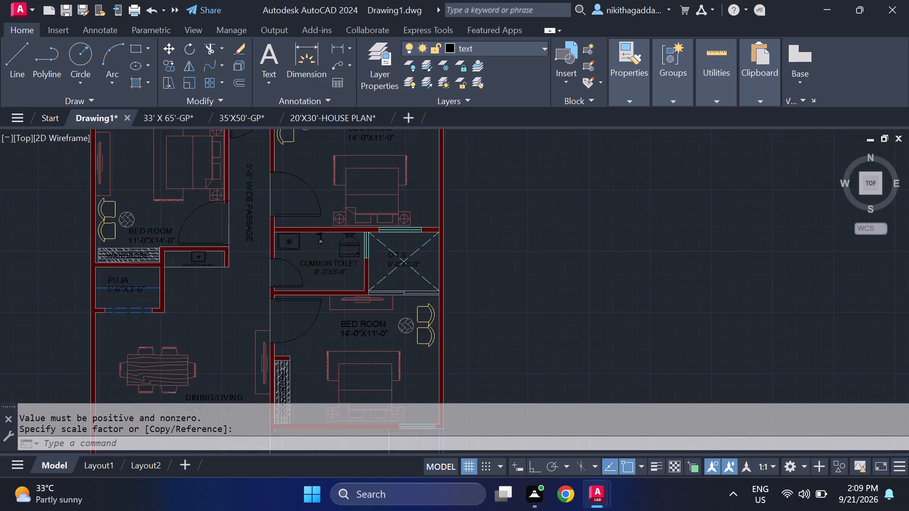
Review the floor plan's space labels from the rear setback and bedrooms down to the portico, drawing room, green strip and gates.
{"action": "scroll", "coordinate": [330, 248], "scroll_direction": "up", "scroll_amount": 2}
{"action": "scroll", "coordinate": [335, 247], "scroll_direction": "down", "scroll_amount": 3}
{"action": "scroll", "coordinate": [398, 248], "scroll_direction": "up", "scroll_amount": 1}
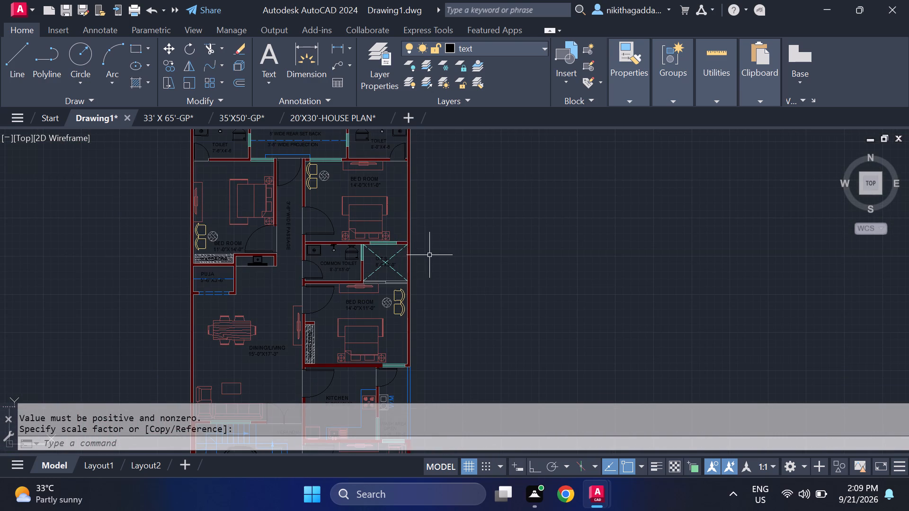
{"action": "middle_click_drag", "start_coordinate": [434, 255], "coordinate": [445, 286]}
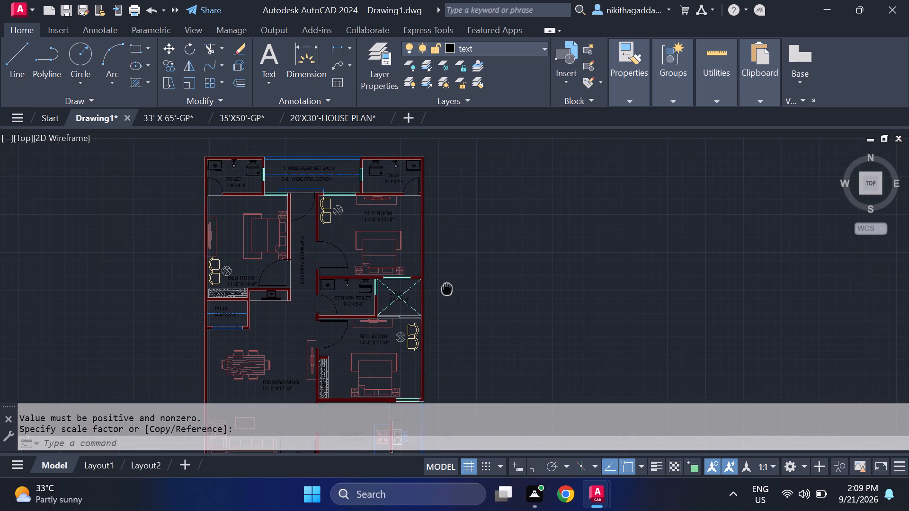
{"action": "middle_click_drag", "start_coordinate": [445, 286], "coordinate": [433, 146]}
{"action": "middle_click_drag", "start_coordinate": [431, 279], "coordinate": [434, 251]}
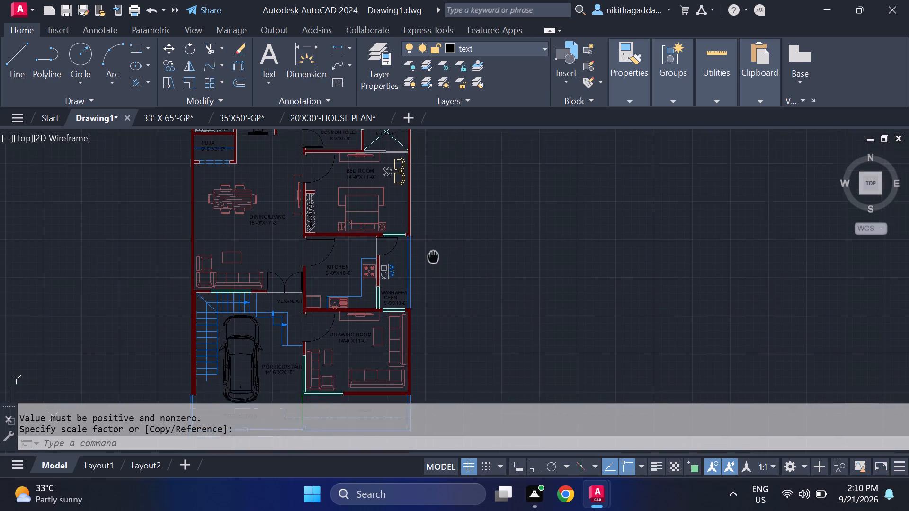
{"action": "middle_click_drag", "start_coordinate": [434, 251], "coordinate": [451, 233]}
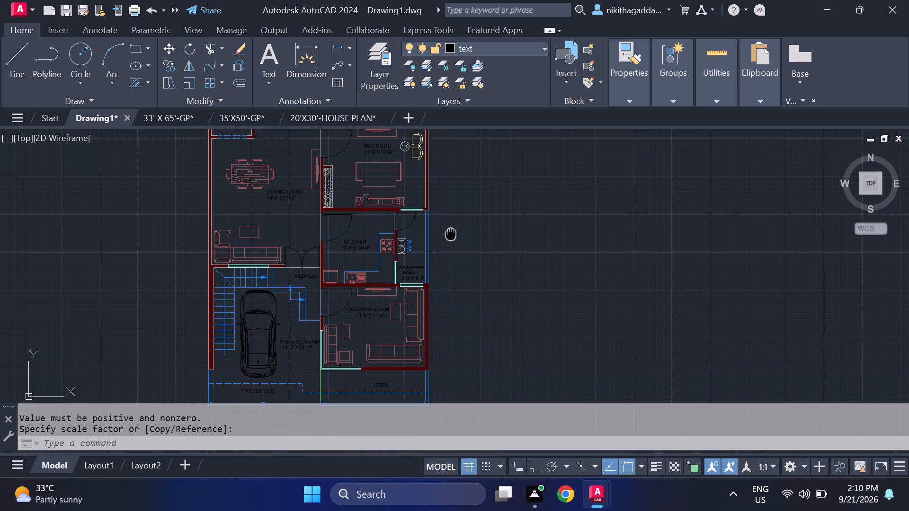
{"action": "middle_click_drag", "start_coordinate": [451, 233], "coordinate": [449, 234]}
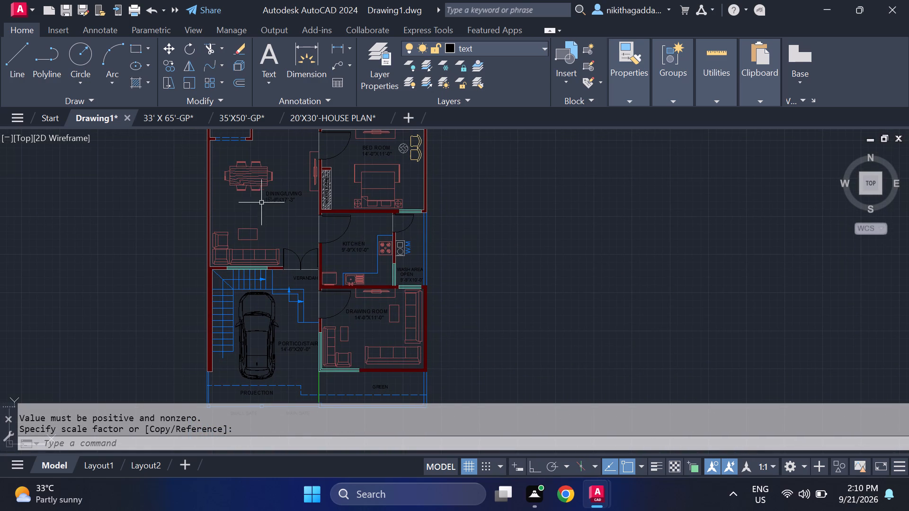
{"action": "scroll", "coordinate": [294, 187], "scroll_direction": "up", "scroll_amount": 2}
{"action": "scroll", "coordinate": [294, 187], "scroll_direction": "down", "scroll_amount": 3}
{"action": "scroll", "coordinate": [341, 216], "scroll_direction": "up", "scroll_amount": 1}
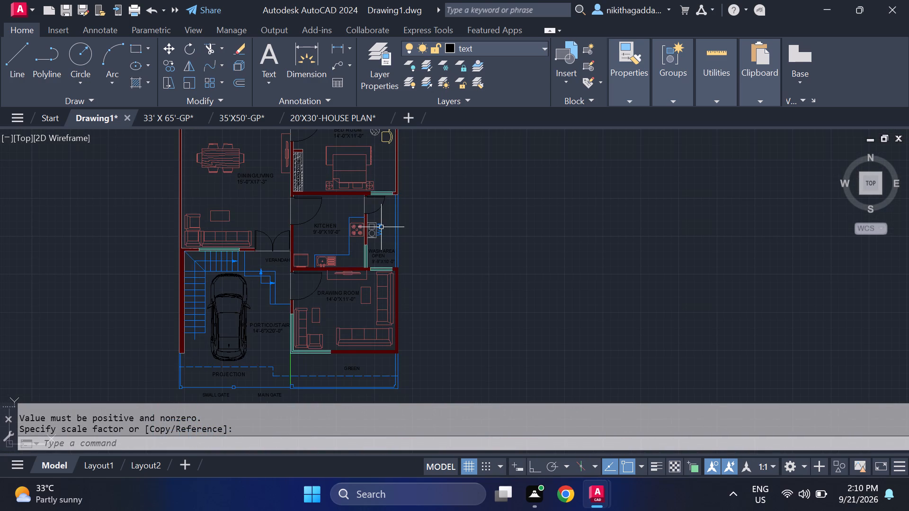
{"action": "middle_click_drag", "start_coordinate": [378, 225], "coordinate": [369, 184]}
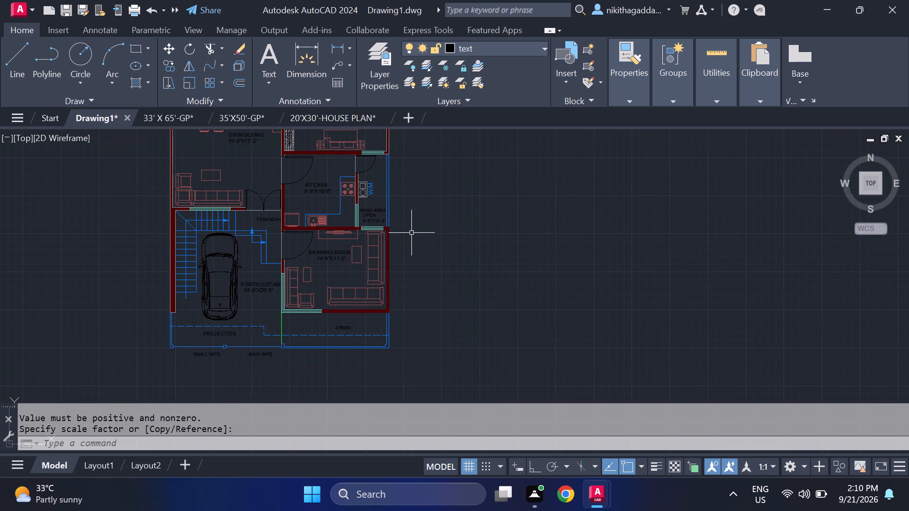
{"action": "scroll", "coordinate": [411, 233], "scroll_direction": "up", "scroll_amount": 1}
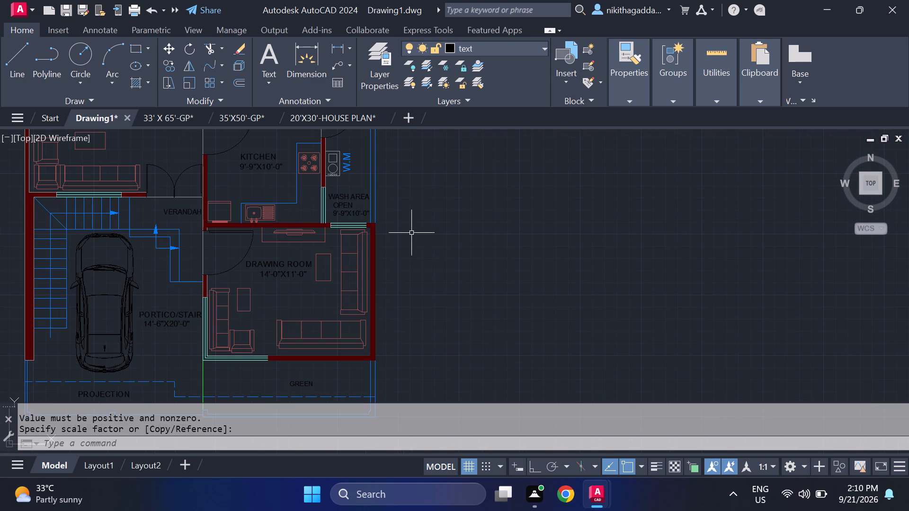
{"action": "middle_click_drag", "start_coordinate": [447, 284], "coordinate": [540, 174]}
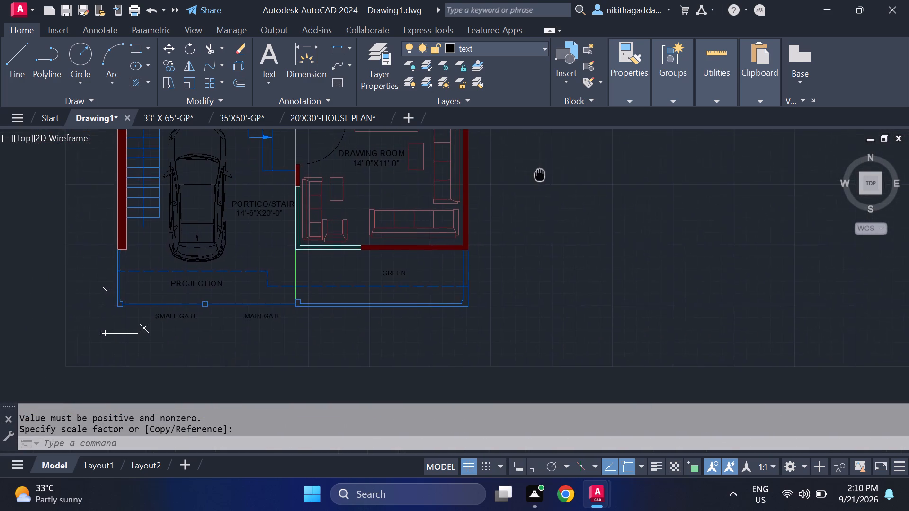
{"action": "middle_click_drag", "start_coordinate": [540, 174], "coordinate": [537, 213]}
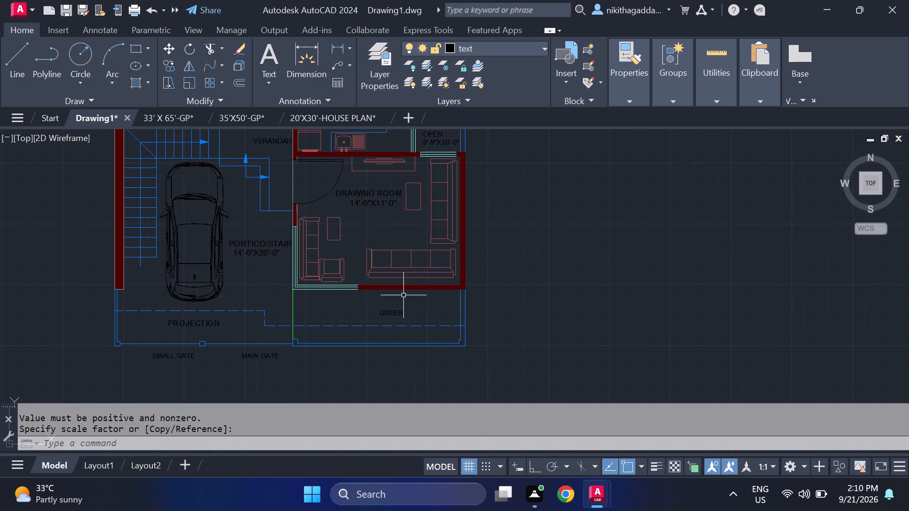
Set the current object colour to green, index colour 102.
{"action": "scroll", "coordinate": [350, 304], "scroll_direction": "up", "scroll_amount": 1}
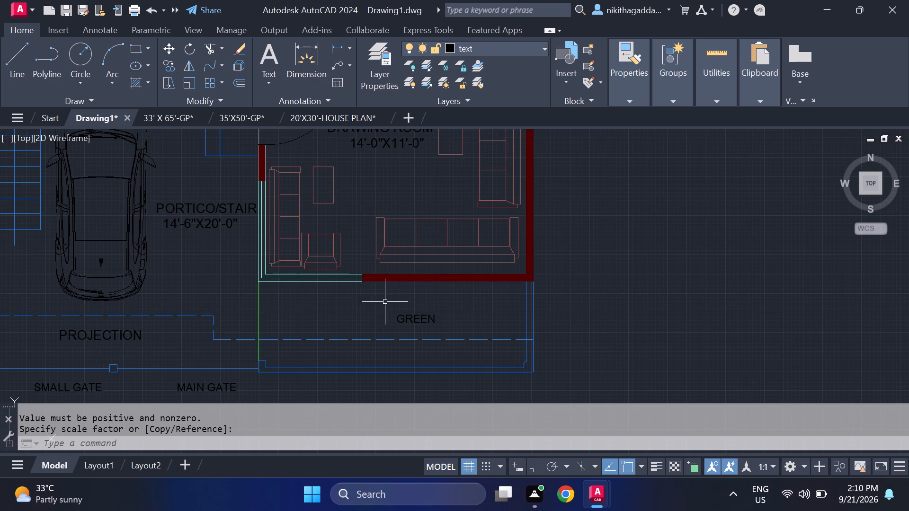
{"action": "left_click", "coordinate": [543, 44]}
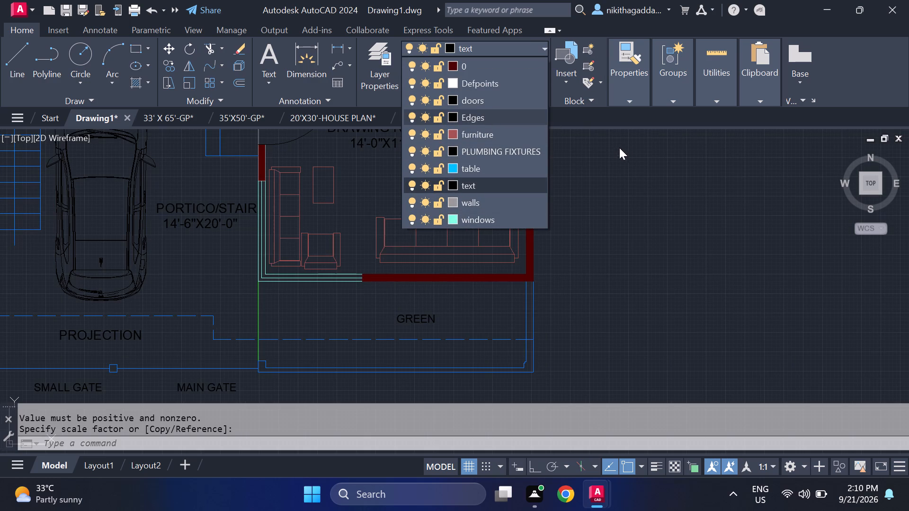
{"action": "key", "text": "Escape"}
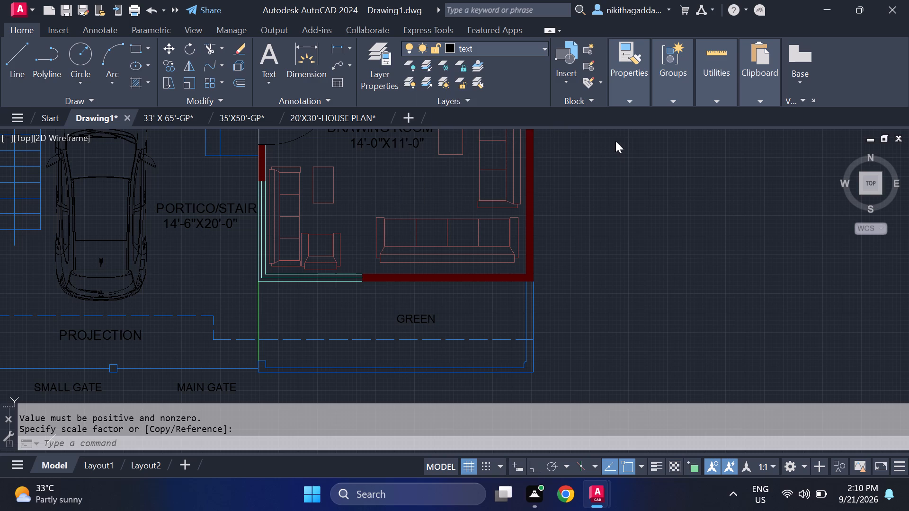
{"action": "type", "text": "COLOR"}
{"action": "key", "text": "Return"}
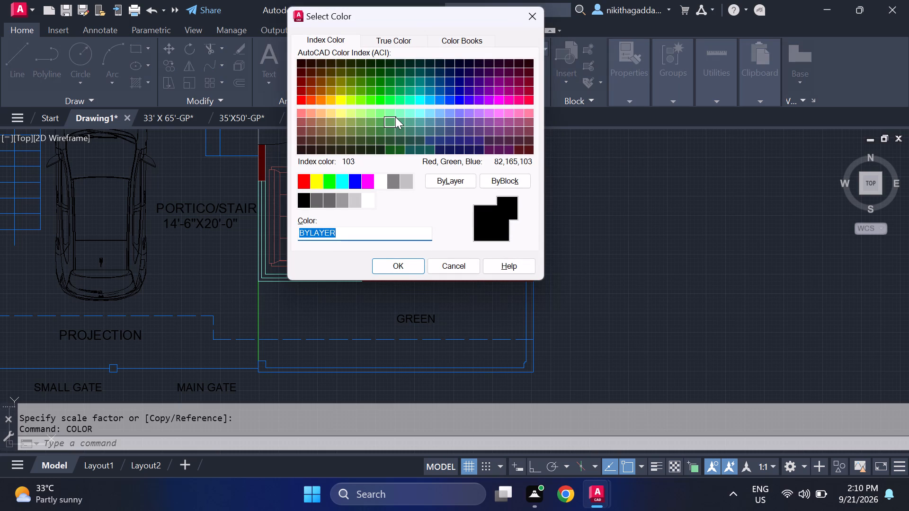
{"action": "left_click", "coordinate": [387, 92]}
{"action": "left_click_drag", "start_coordinate": [391, 263], "coordinate": [390, 255]}
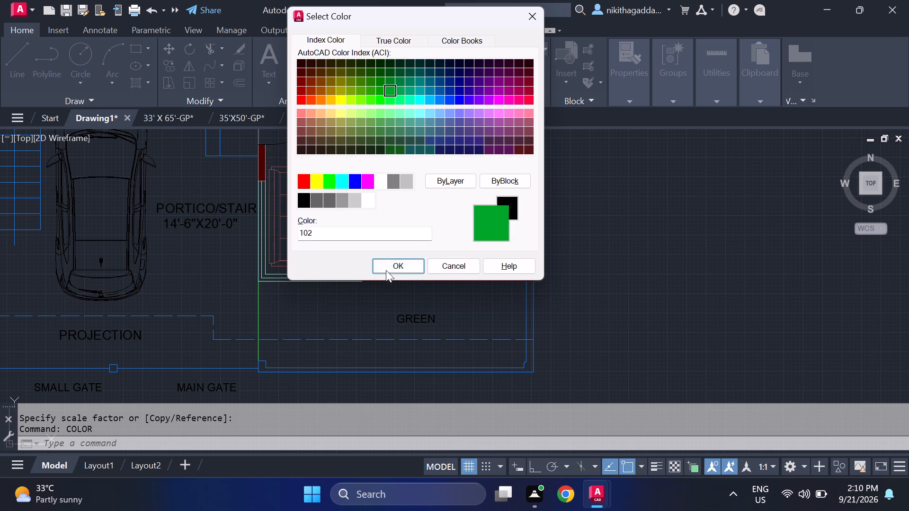
{"action": "left_click", "coordinate": [394, 261]}
Draw a very short vertical line inside the GREEN strip, just off the outer corner of the drawing room's corner window.
{"action": "key", "text": "l"}
{"action": "key", "text": "Return"}
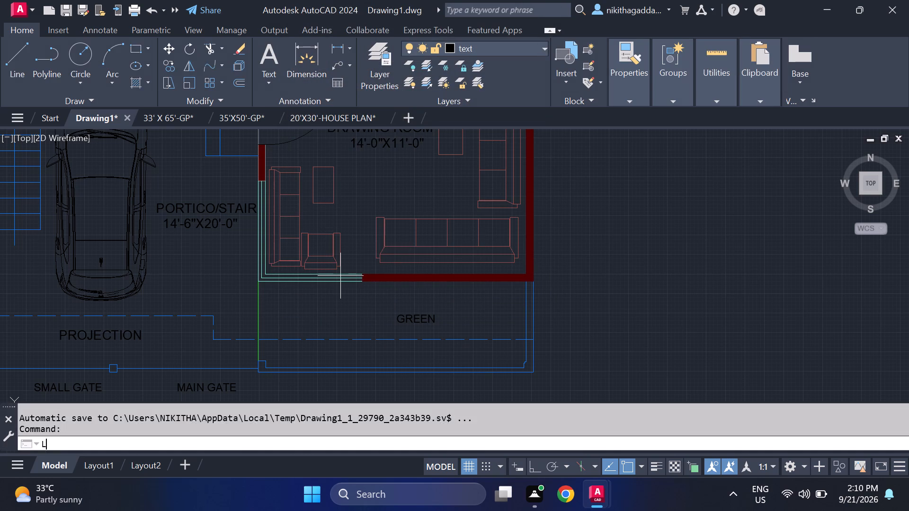
{"action": "scroll", "coordinate": [317, 294], "scroll_direction": "up", "scroll_amount": 2}
{"action": "scroll", "coordinate": [151, 279], "scroll_direction": "up", "scroll_amount": 1}
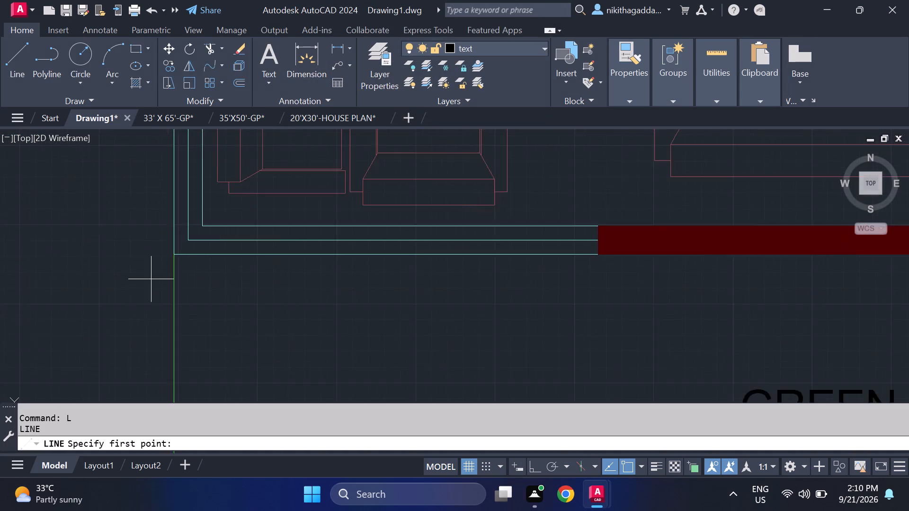
{"action": "scroll", "coordinate": [151, 279], "scroll_direction": "up", "scroll_amount": 2}
{"action": "left_click", "coordinate": [220, 229]}
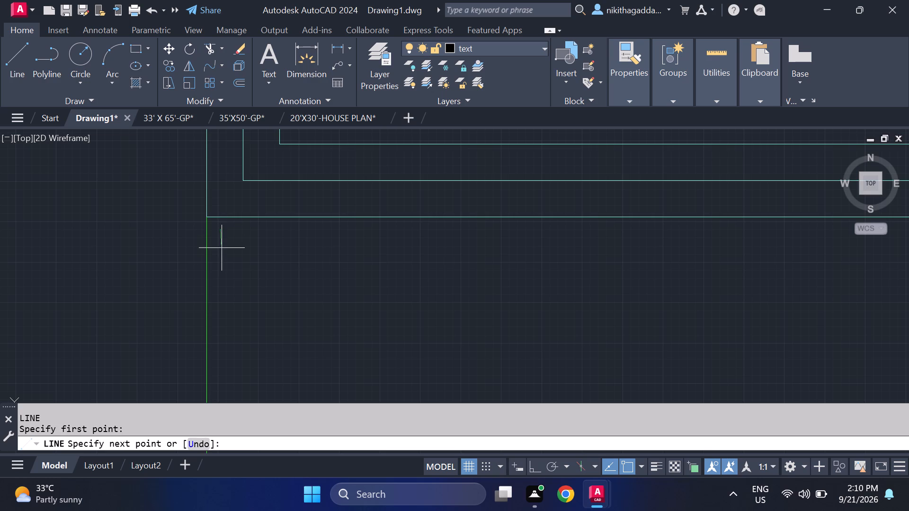
{"action": "key", "text": "F8"}
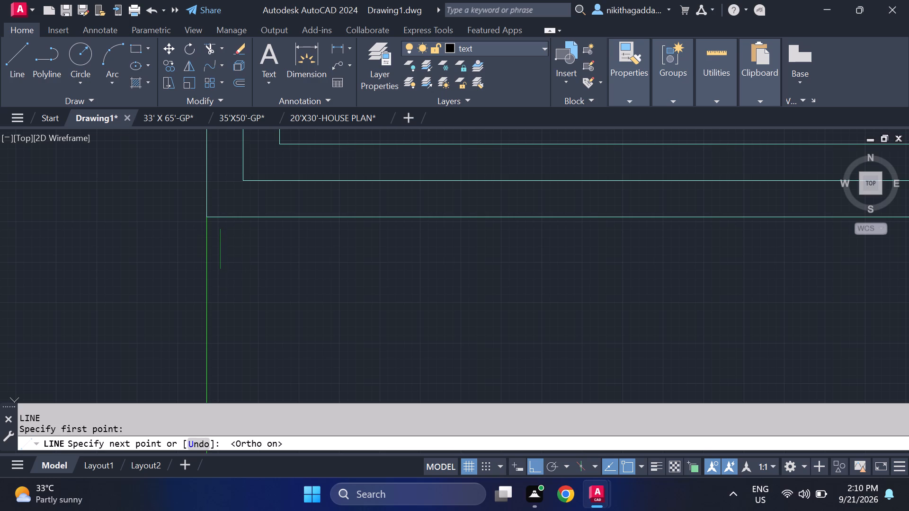
{"action": "left_click", "coordinate": [219, 247]}
{"action": "key", "text": "BackSpace"}
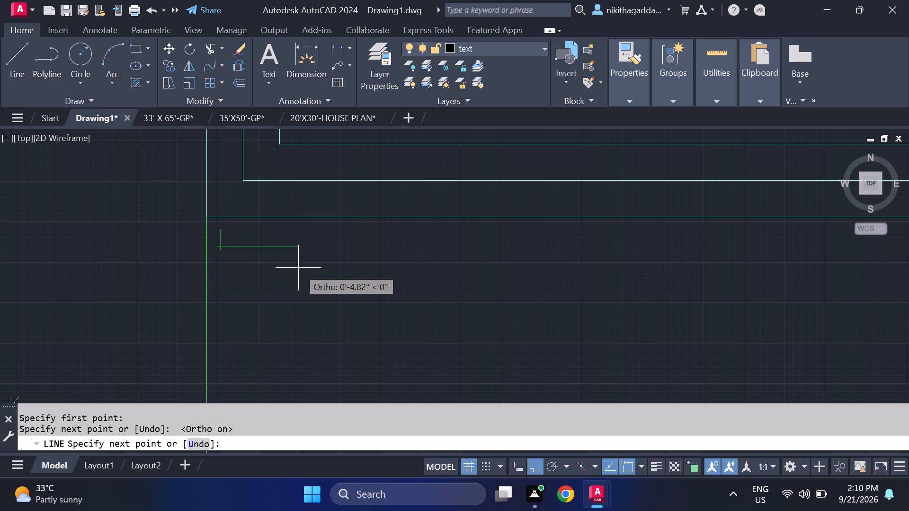
{"action": "key", "text": "l"}
{"action": "key", "text": "Return"}
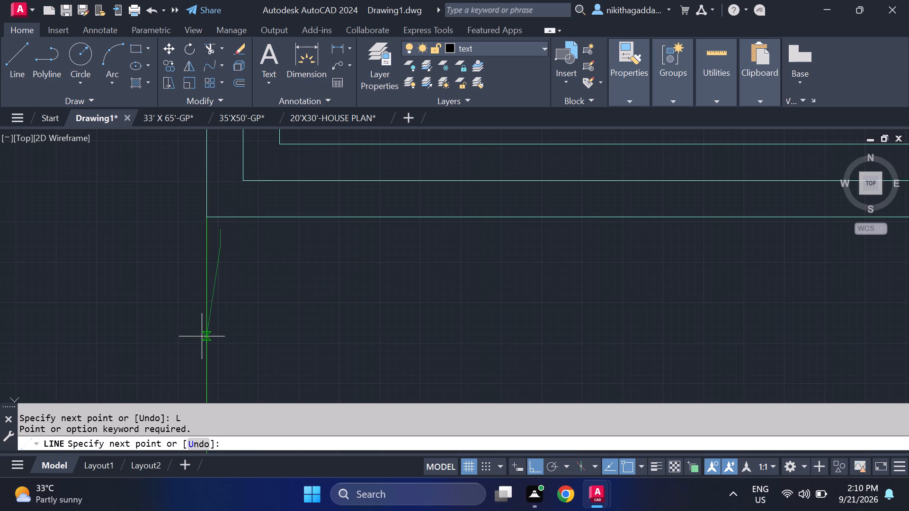
{"action": "key", "text": "Escape"}
Draw a short horizontal line across the middle of the small vertical line to form a plus mark.
{"action": "key", "text": "l"}
{"action": "key", "text": "Return"}
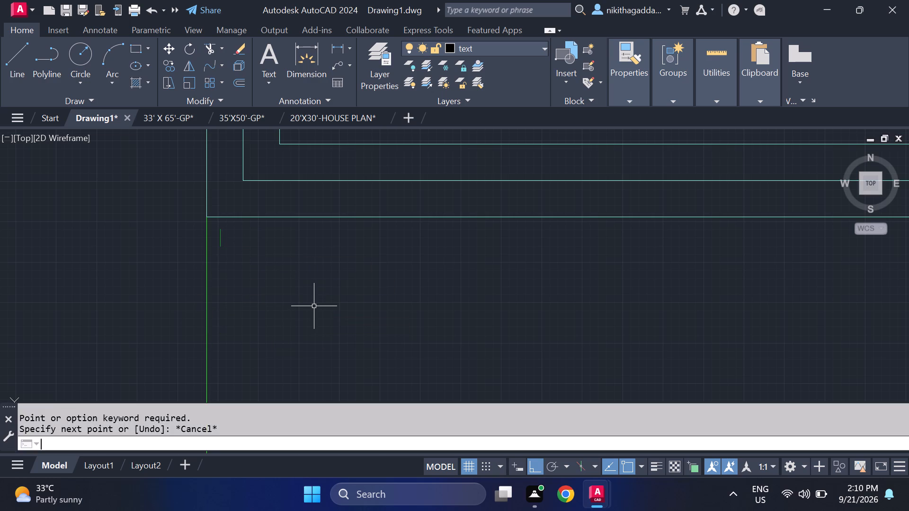
{"action": "scroll", "coordinate": [225, 239], "scroll_direction": "up", "scroll_amount": 2}
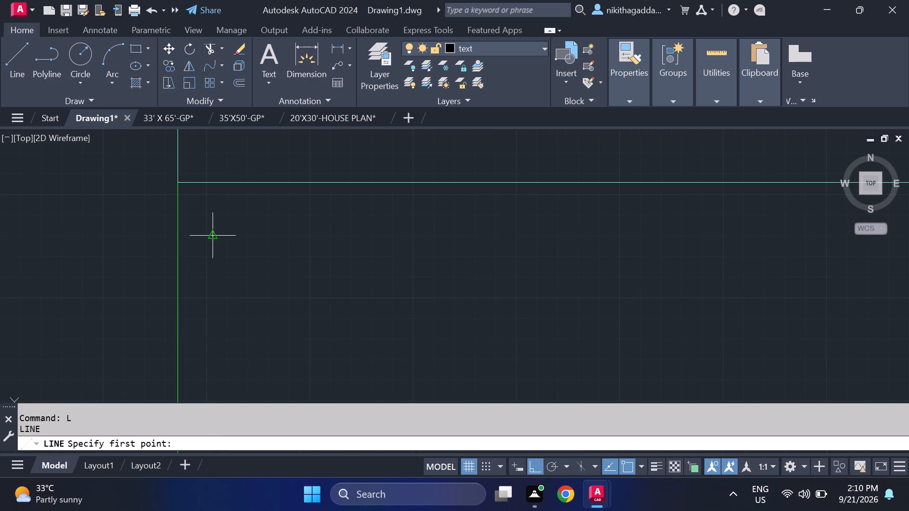
{"action": "left_click", "coordinate": [216, 234]}
{"action": "left_click", "coordinate": [200, 232]}
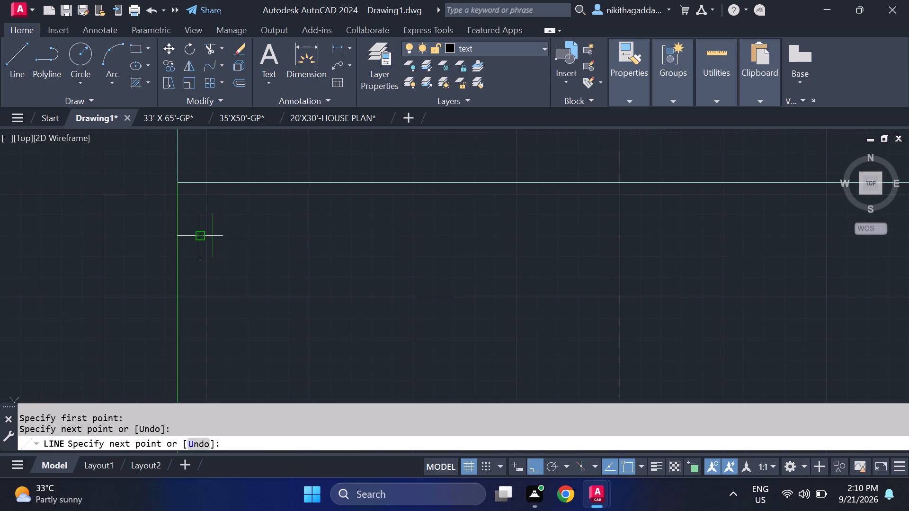
{"action": "left_click", "coordinate": [228, 234]}
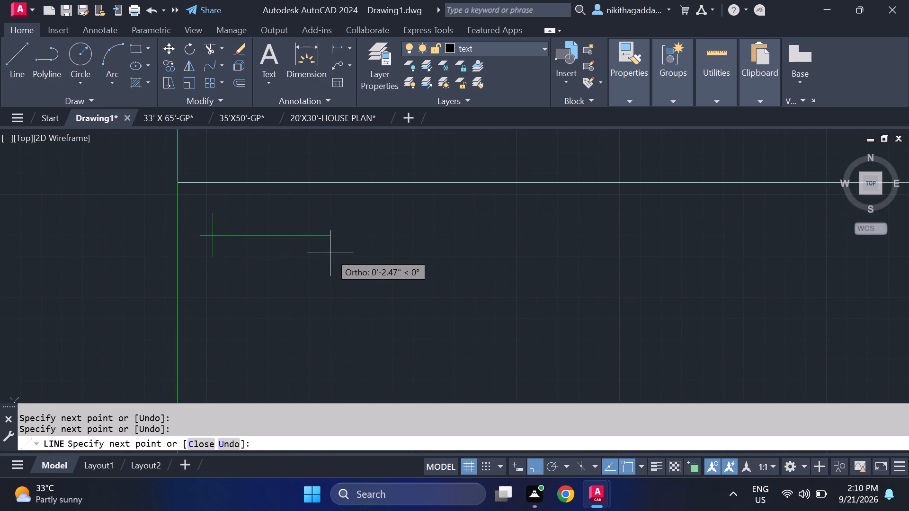
{"action": "key", "text": "Escape"}
Copy the plus mark six times from its centre, in a horizontal row along the drawing room's front window line.
{"action": "scroll", "coordinate": [323, 231], "scroll_direction": "down", "scroll_amount": 5}
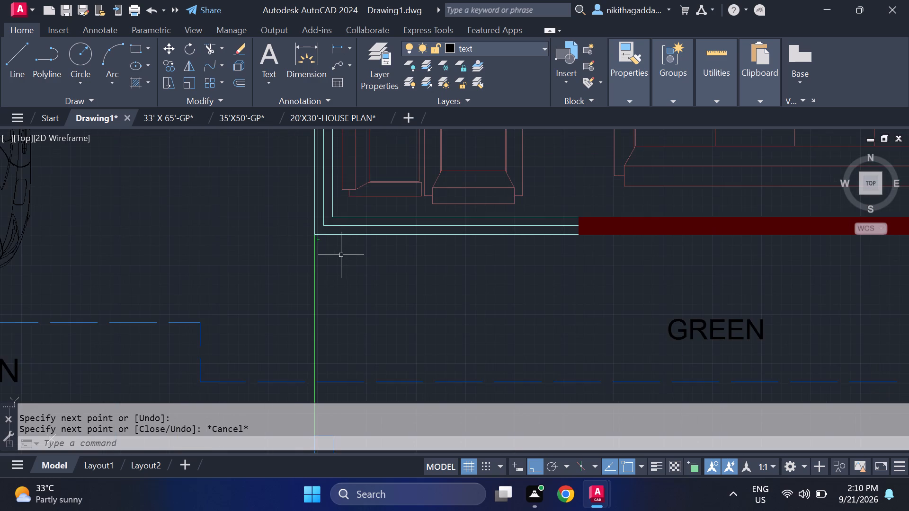
{"action": "middle_click_drag", "start_coordinate": [340, 256], "coordinate": [276, 273]}
{"action": "scroll", "coordinate": [263, 249], "scroll_direction": "up", "scroll_amount": 6}
{"action": "left_click", "coordinate": [240, 269]}
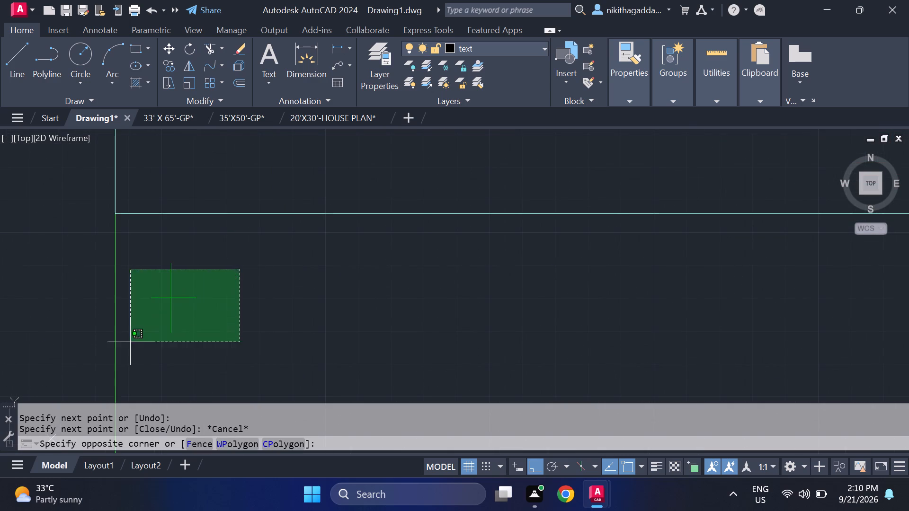
{"action": "left_click", "coordinate": [151, 330]}
{"action": "type", "text": "CO"}
{"action": "key", "text": "Return"}
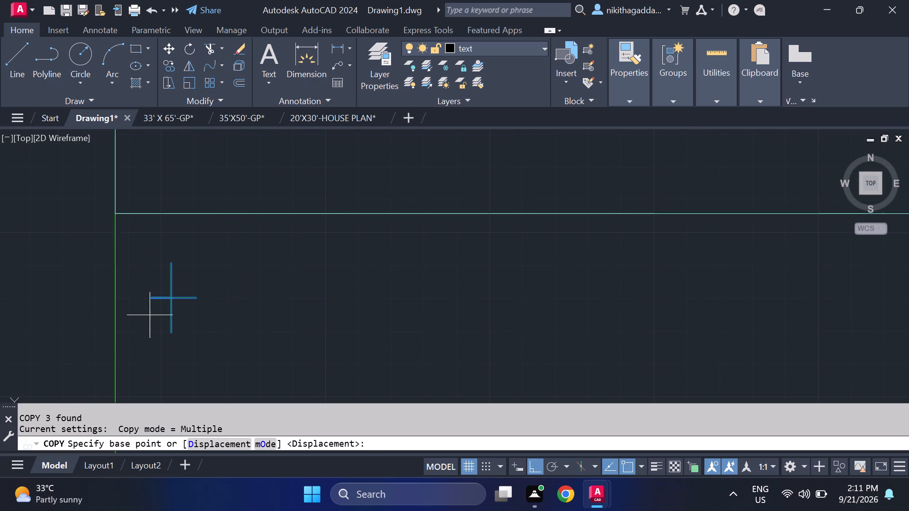
{"action": "left_click", "coordinate": [170, 299]}
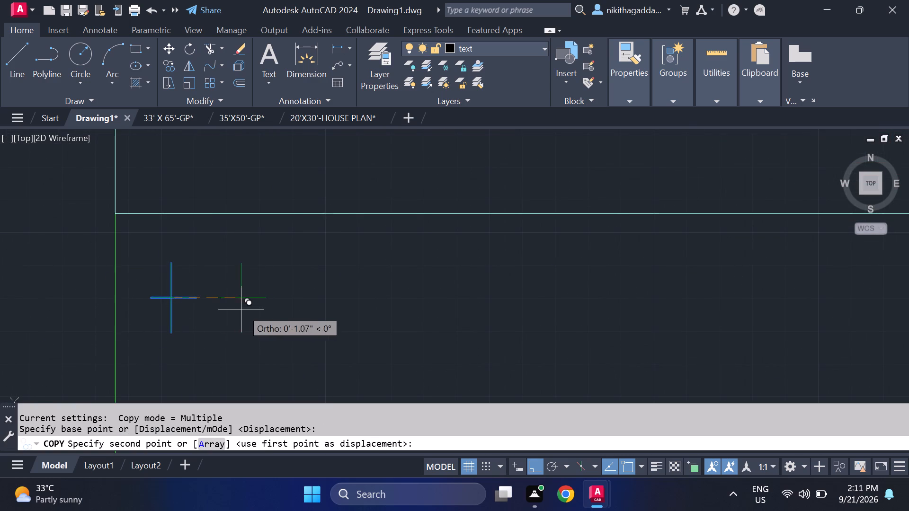
{"action": "left_click", "coordinate": [263, 303]}
{"action": "left_click", "coordinate": [358, 301]}
{"action": "left_click", "coordinate": [441, 298]}
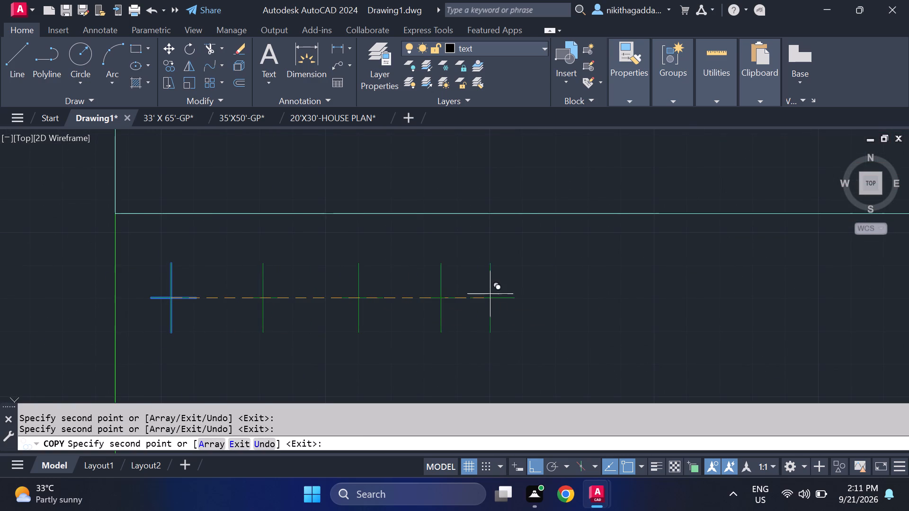
{"action": "left_click", "coordinate": [516, 295]}
{"action": "left_click", "coordinate": [591, 287]}
{"action": "left_click", "coordinate": [673, 280]}
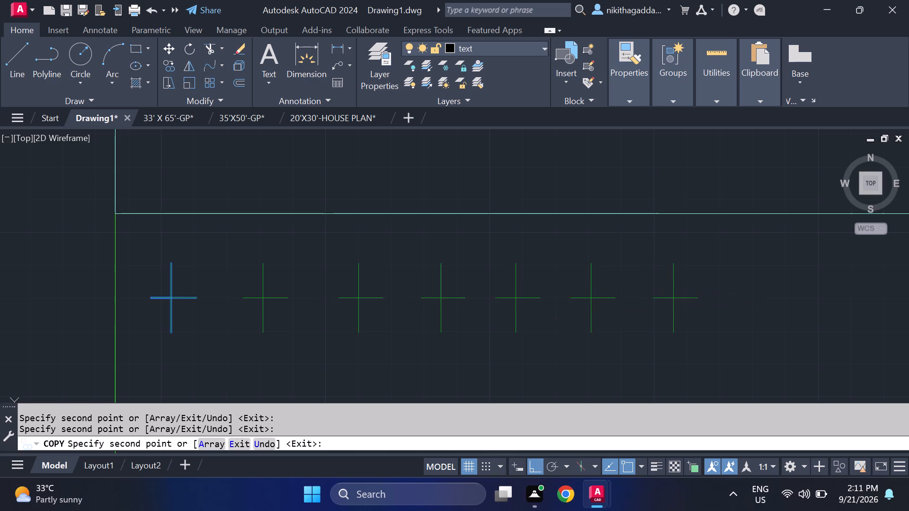
Extend the row with nine more copies of the plus mark, level with the first, along the drawing room's front window line.
{"action": "middle_click_drag", "start_coordinate": [729, 285], "coordinate": [588, 284]}
{"action": "left_click", "coordinate": [584, 279]}
{"action": "left_click", "coordinate": [668, 280]}
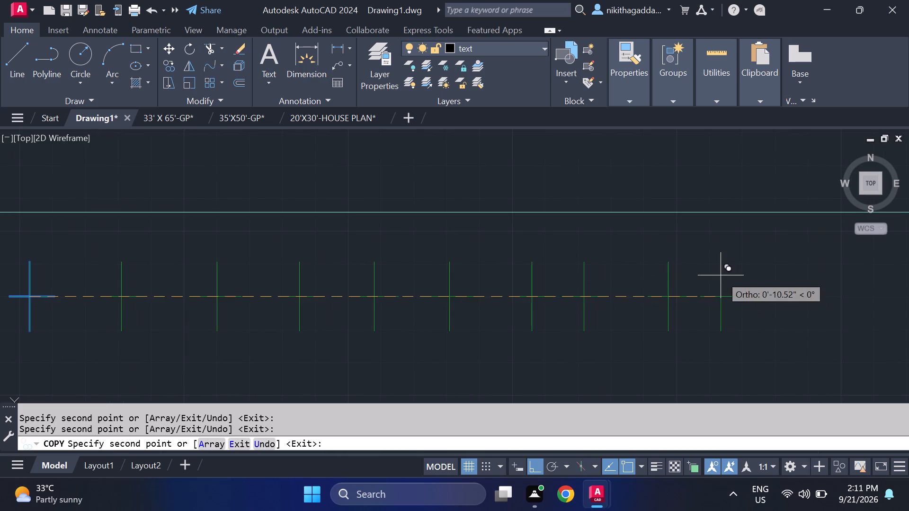
{"action": "left_click", "coordinate": [723, 274]}
{"action": "left_click", "coordinate": [773, 272]}
{"action": "middle_click_drag", "start_coordinate": [834, 264], "coordinate": [656, 253]}
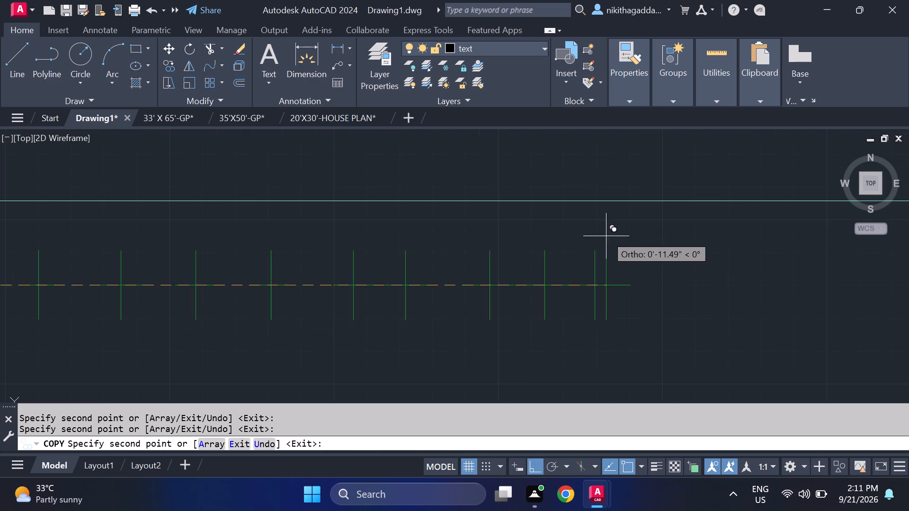
{"action": "scroll", "coordinate": [617, 252], "scroll_direction": "down", "scroll_amount": 4}
{"action": "scroll", "coordinate": [642, 265], "scroll_direction": "up", "scroll_amount": 3}
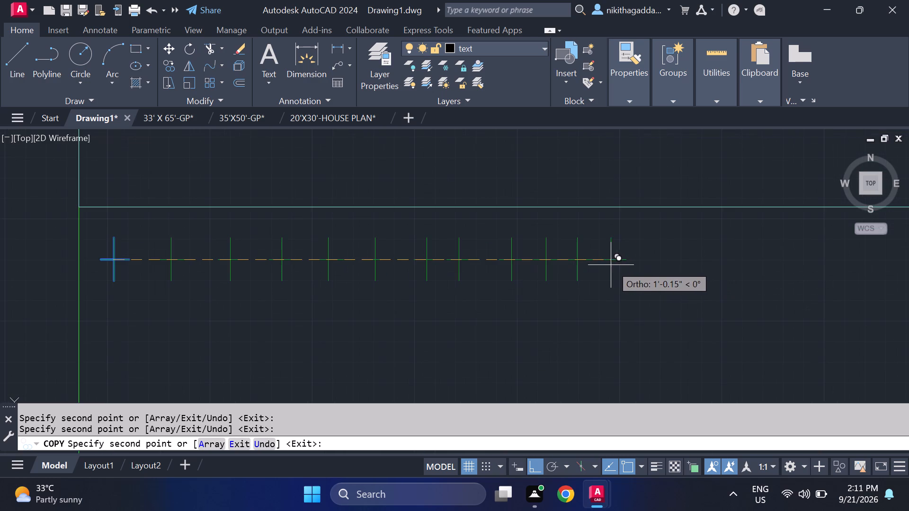
{"action": "left_click", "coordinate": [609, 258]}
{"action": "left_click", "coordinate": [653, 255]}
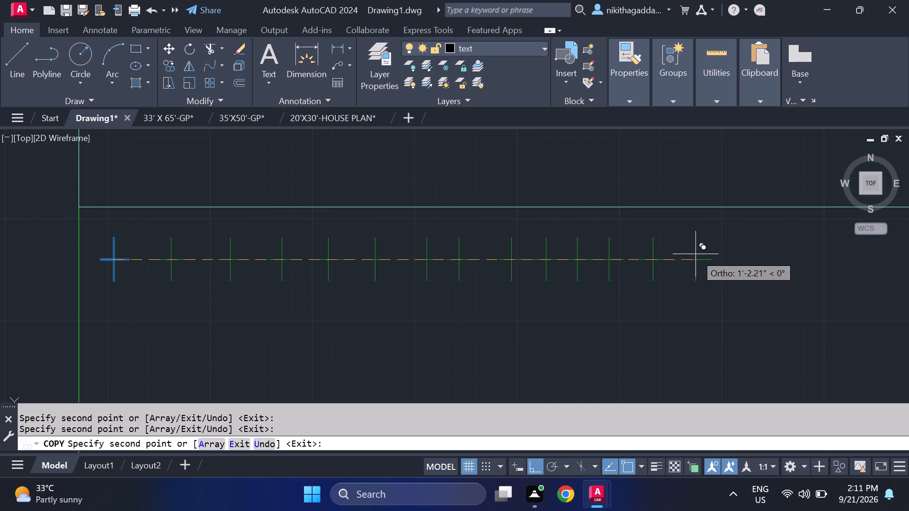
{"action": "left_click", "coordinate": [695, 254]}
{"action": "left_click", "coordinate": [737, 247]}
{"action": "left_click", "coordinate": [770, 245]}
Place eight more plus-mark copies in line, continuing the row at small, roughly even gaps along the front window line.
{"action": "middle_click_drag", "start_coordinate": [778, 245], "coordinate": [732, 255]}
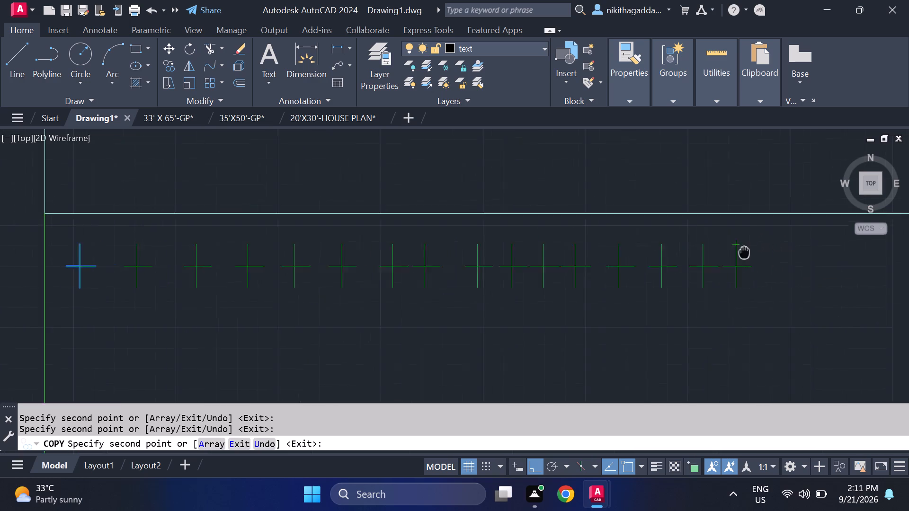
{"action": "middle_click_drag", "start_coordinate": [732, 255], "coordinate": [619, 256]}
{"action": "left_click_drag", "start_coordinate": [648, 255], "coordinate": [672, 255]}
{"action": "left_click", "coordinate": [697, 249]}
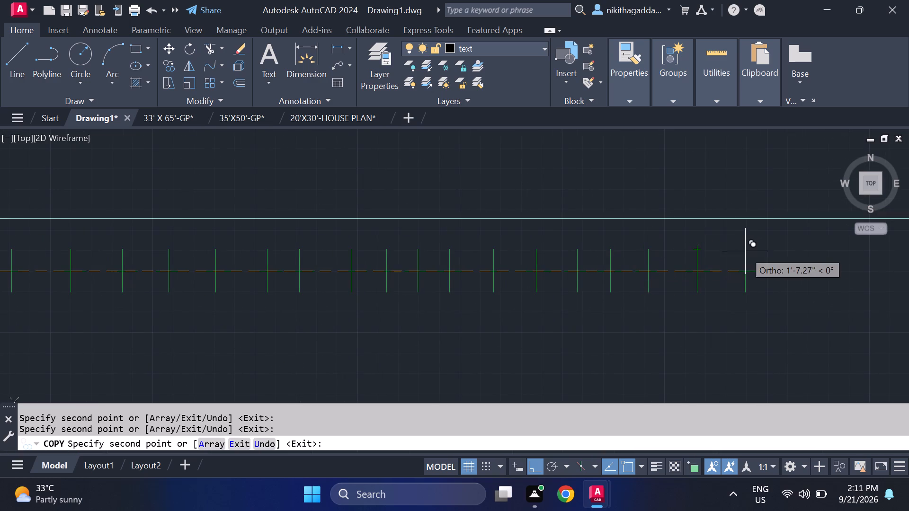
{"action": "left_click", "coordinate": [737, 252]}
{"action": "left_click", "coordinate": [771, 249]}
{"action": "left_click", "coordinate": [807, 248]}
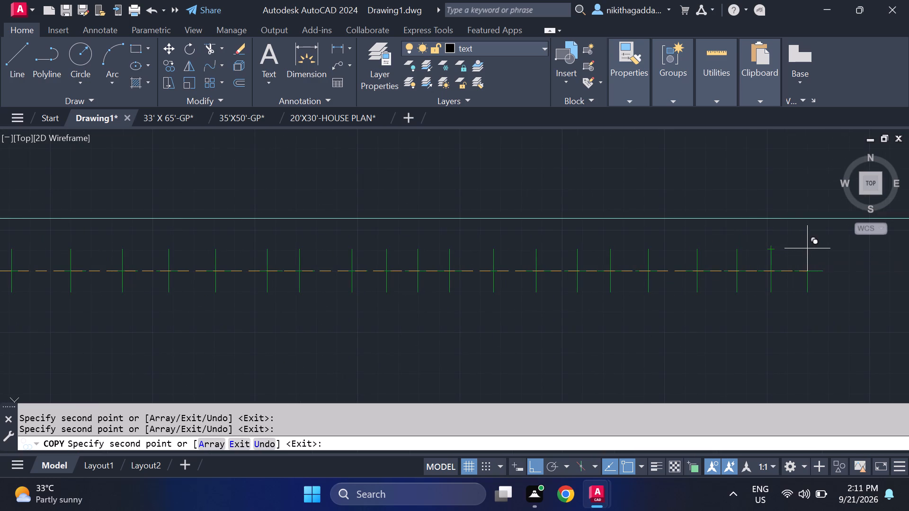
{"action": "scroll", "coordinate": [827, 248], "scroll_direction": "down", "scroll_amount": 2}
{"action": "middle_click_drag", "start_coordinate": [829, 253], "coordinate": [607, 263]}
{"action": "scroll", "coordinate": [584, 265], "scroll_direction": "up", "scroll_amount": 2}
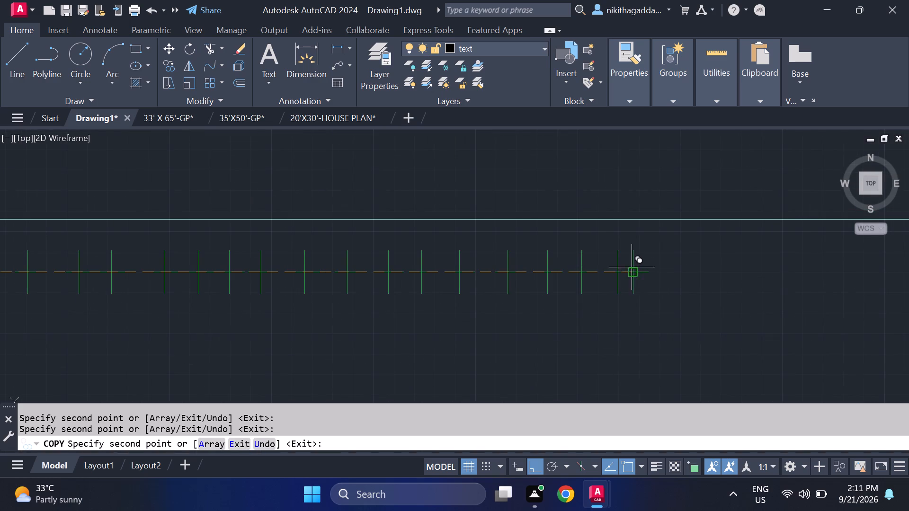
{"action": "left_click", "coordinate": [650, 258]}
{"action": "left_click_drag", "start_coordinate": [690, 256], "coordinate": [695, 256]}
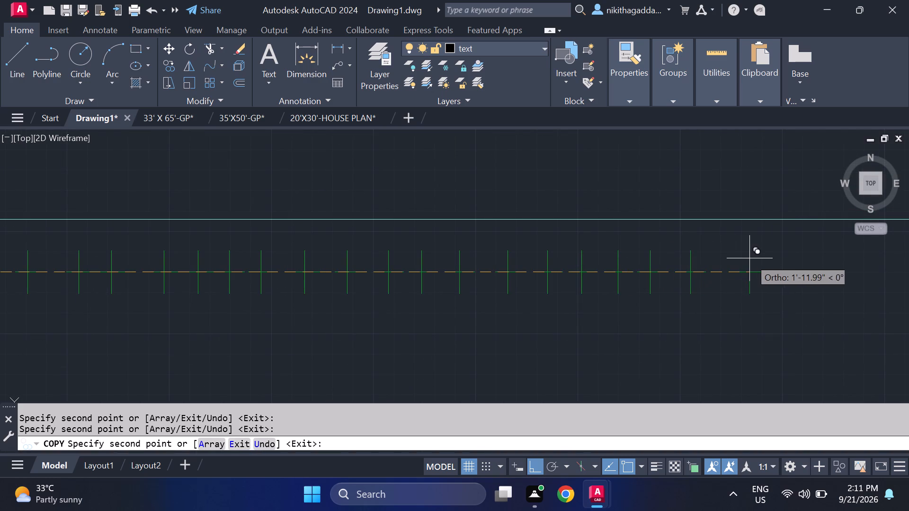
{"action": "left_click", "coordinate": [724, 261]}
Add four more plus-mark copies to the row, reaching about 2'-4" from the original mark.
{"action": "middle_click_drag", "start_coordinate": [764, 263], "coordinate": [616, 267]}
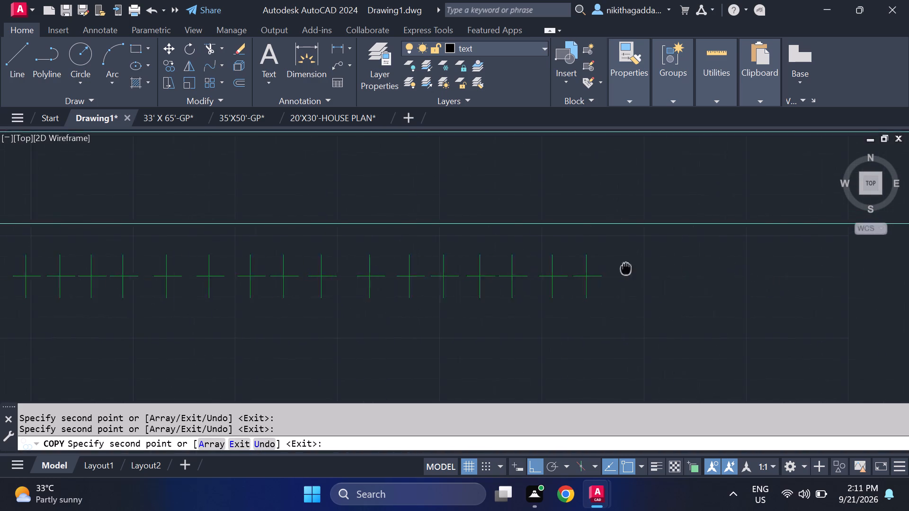
{"action": "middle_click_drag", "start_coordinate": [616, 267], "coordinate": [597, 266]}
{"action": "left_click", "coordinate": [595, 261]}
{"action": "left_click", "coordinate": [667, 257]}
{"action": "left_click", "coordinate": [720, 255]}
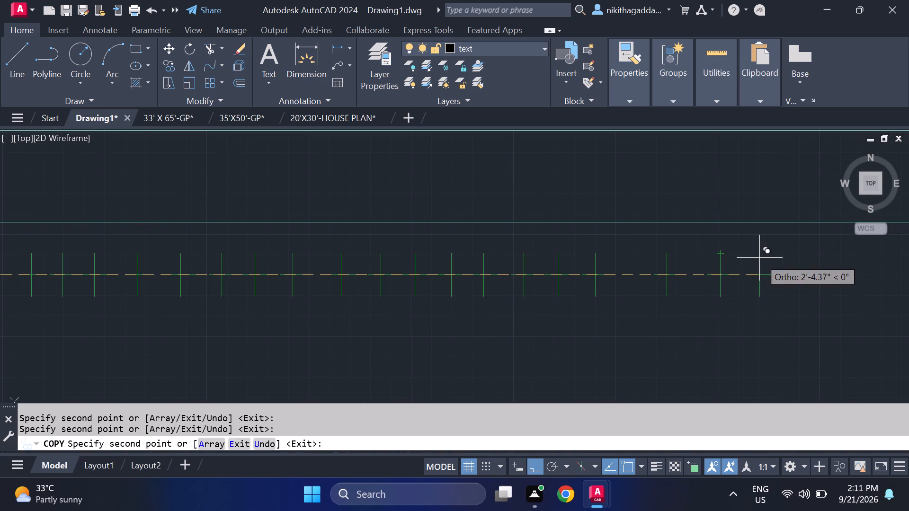
{"action": "left_click", "coordinate": [759, 258]}
Continue the row along the front window line with eleven more closely spaced copies of the plus mark.
{"action": "scroll", "coordinate": [800, 259], "scroll_direction": "down", "scroll_amount": 3}
{"action": "middle_click_drag", "start_coordinate": [821, 273], "coordinate": [490, 347]}
{"action": "scroll", "coordinate": [490, 347], "scroll_direction": "up", "scroll_amount": 2}
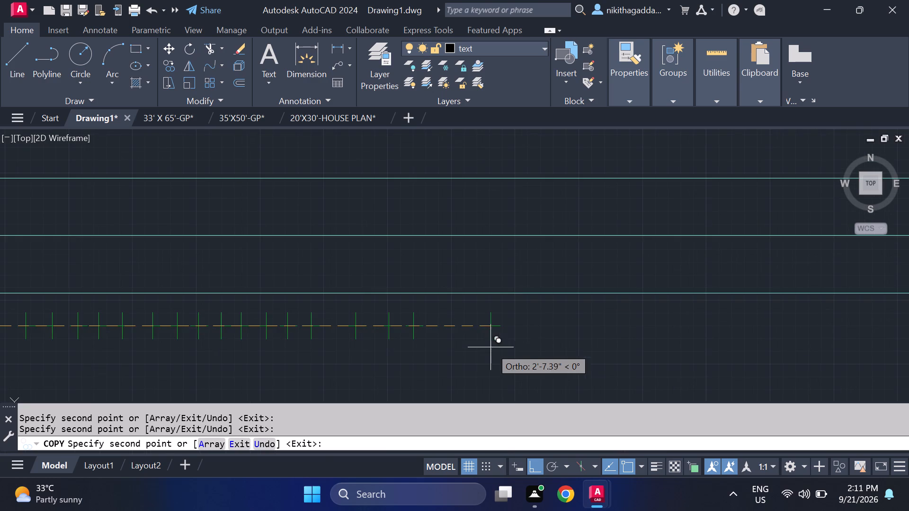
{"action": "left_click_drag", "start_coordinate": [437, 326], "coordinate": [448, 326]}
{"action": "left_click", "coordinate": [458, 327]}
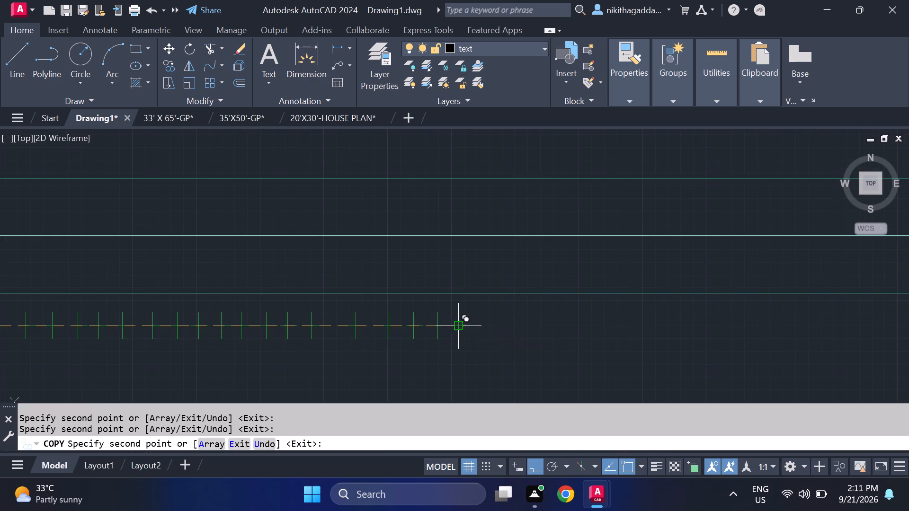
{"action": "left_click", "coordinate": [480, 324]}
{"action": "left_click", "coordinate": [504, 323]}
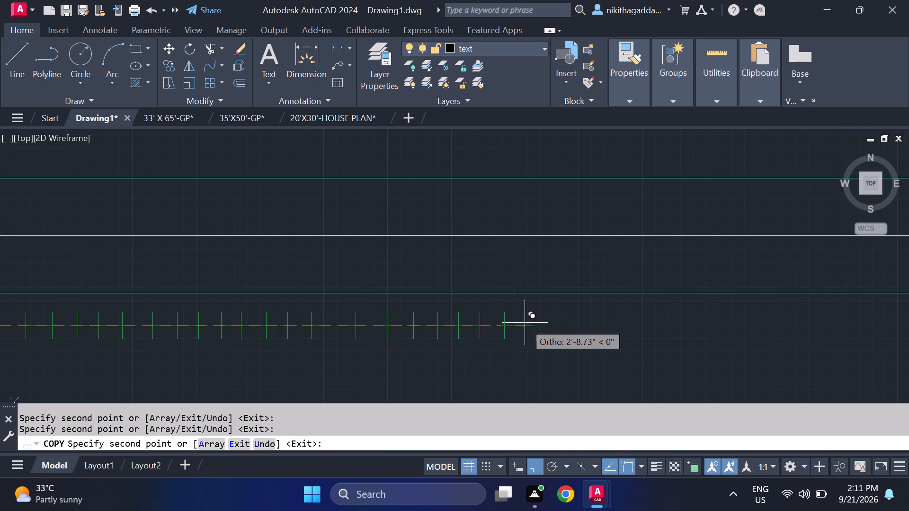
{"action": "left_click", "coordinate": [525, 322]}
{"action": "left_click", "coordinate": [551, 320]}
{"action": "left_click", "coordinate": [570, 317]}
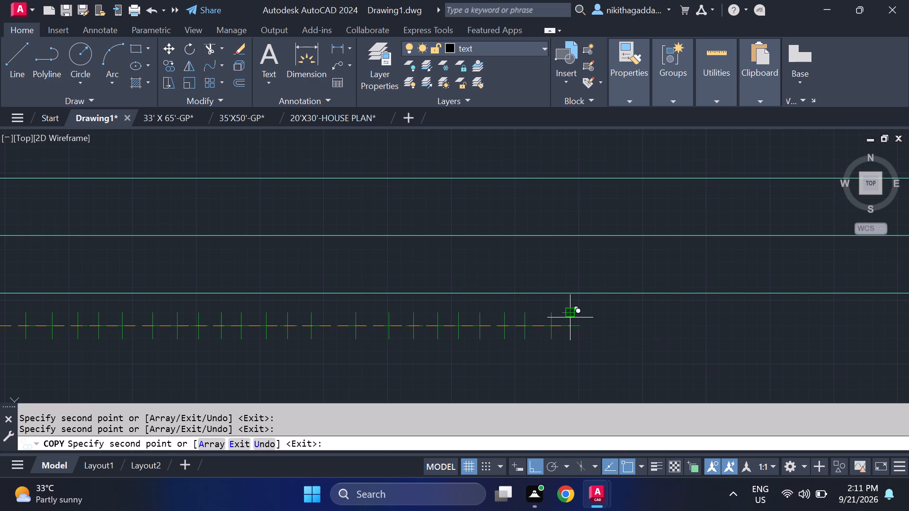
{"action": "left_click", "coordinate": [586, 317]}
{"action": "left_click", "coordinate": [612, 321]}
{"action": "left_click", "coordinate": [642, 319]}
{"action": "left_click", "coordinate": [666, 318]}
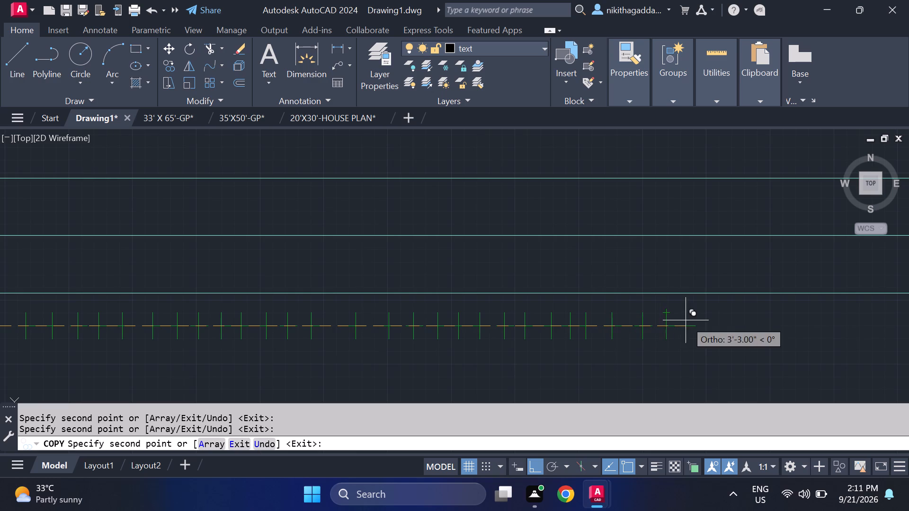
Place ten more plus-mark copies along the front window line, extending the row toward the solid front wall, and finish copying.
{"action": "scroll", "coordinate": [686, 322], "scroll_direction": "down", "scroll_amount": 2}
{"action": "middle_click_drag", "start_coordinate": [694, 346], "coordinate": [498, 351]}
{"action": "scroll", "coordinate": [502, 338], "scroll_direction": "up", "scroll_amount": 2}
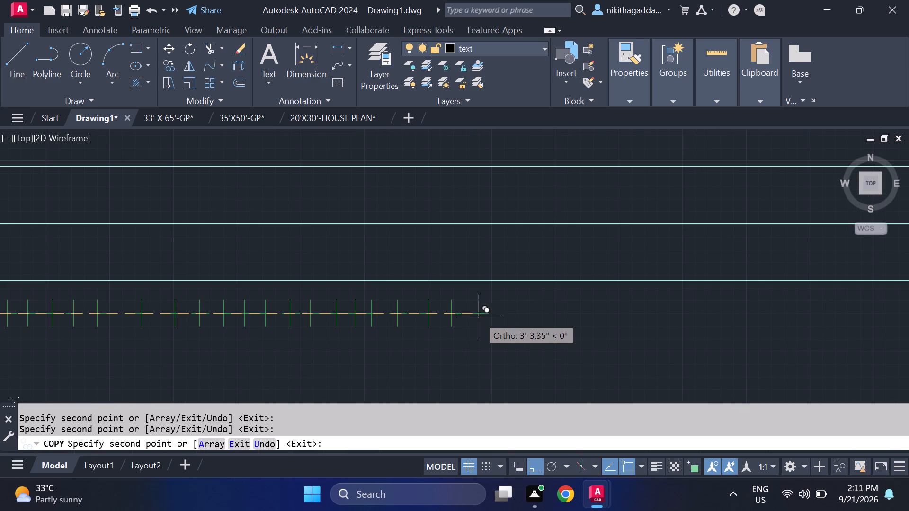
{"action": "left_click", "coordinate": [476, 315]}
{"action": "left_click", "coordinate": [496, 310]}
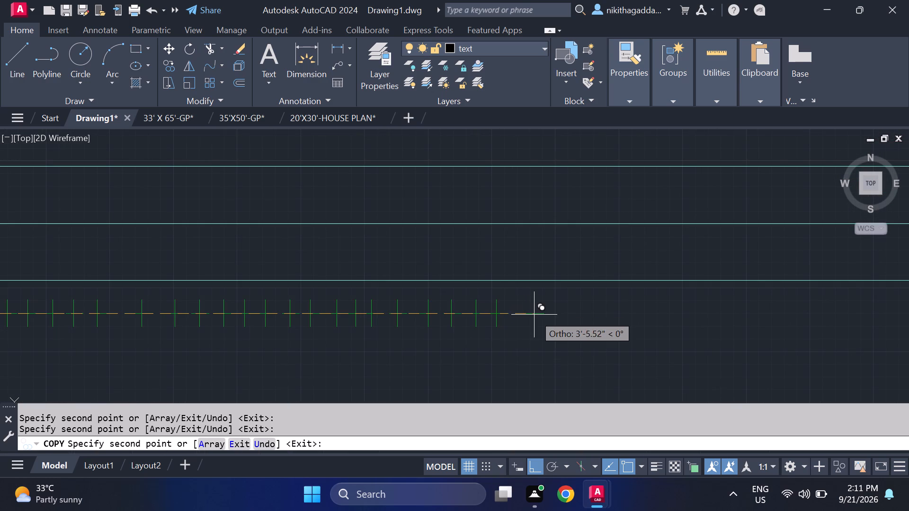
{"action": "left_click", "coordinate": [523, 311]}
{"action": "left_click", "coordinate": [544, 308]}
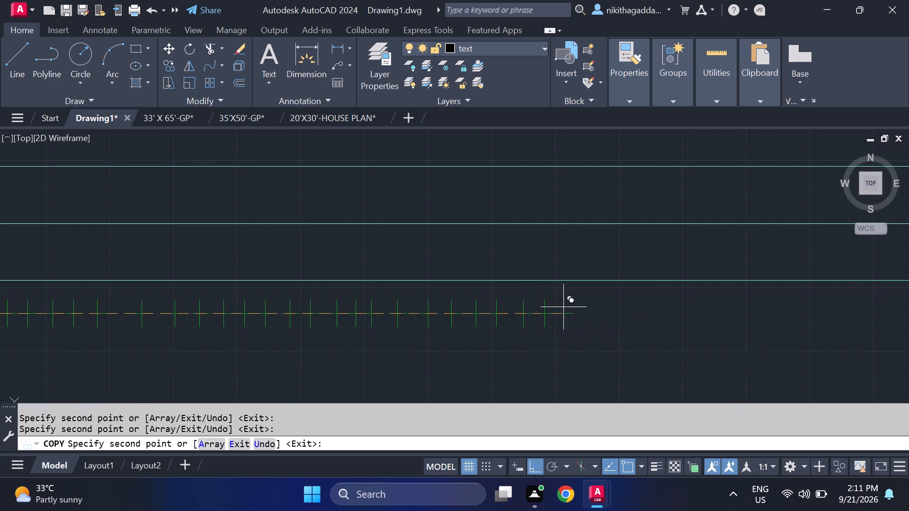
{"action": "left_click", "coordinate": [561, 311]}
{"action": "left_click", "coordinate": [582, 309]}
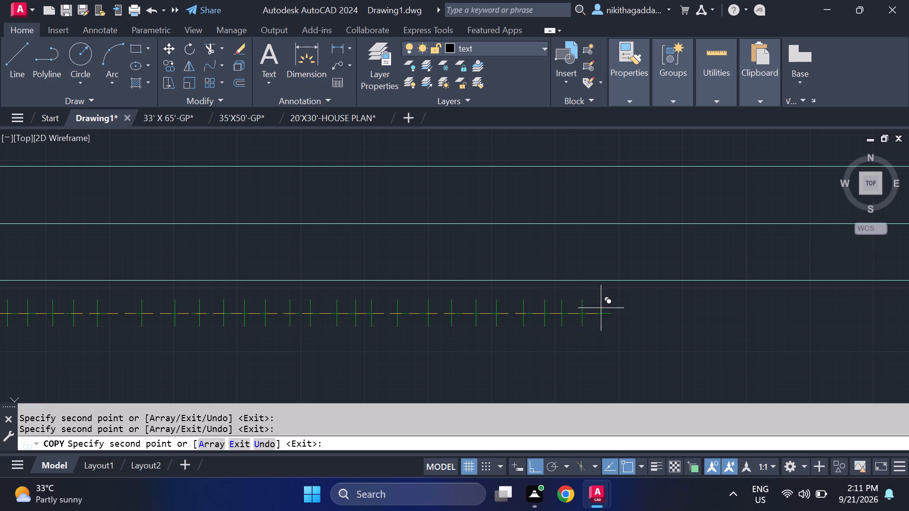
{"action": "left_click", "coordinate": [608, 308]}
{"action": "left_click", "coordinate": [624, 308]}
{"action": "left_click", "coordinate": [640, 303]}
{"action": "left_click", "coordinate": [666, 308]}
{"action": "scroll", "coordinate": [700, 308], "scroll_direction": "down", "scroll_amount": 3}
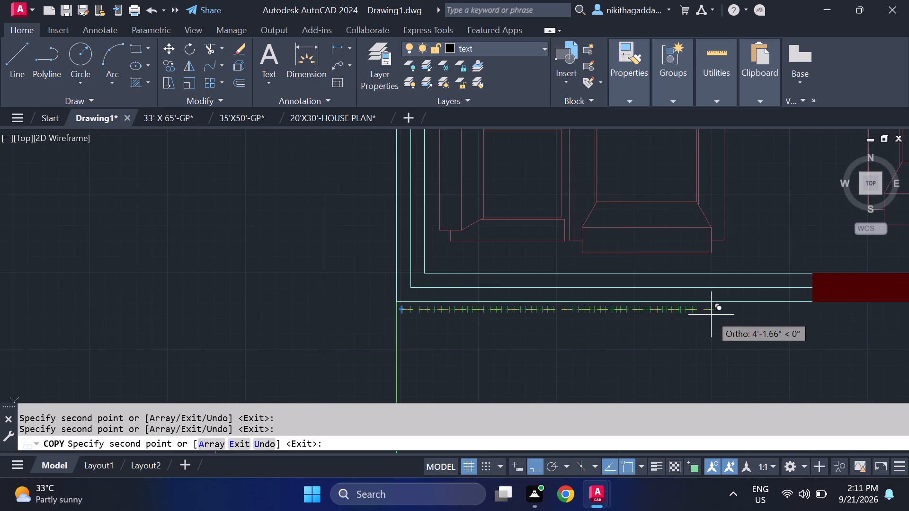
{"action": "middle_click_drag", "start_coordinate": [711, 315], "coordinate": [464, 315]}
{"action": "scroll", "coordinate": [460, 316], "scroll_direction": "up", "scroll_amount": 2}
{"action": "scroll", "coordinate": [467, 314], "scroll_direction": "down", "scroll_amount": 3}
{"action": "scroll", "coordinate": [555, 311], "scroll_direction": "down", "scroll_amount": 2}
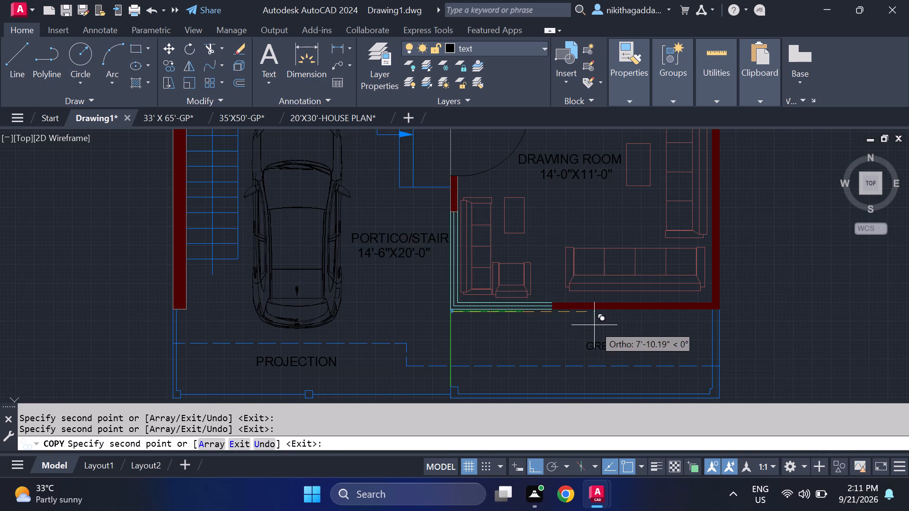
{"action": "scroll", "coordinate": [580, 319], "scroll_direction": "up", "scroll_amount": 1}
{"action": "key", "text": "Escape"}
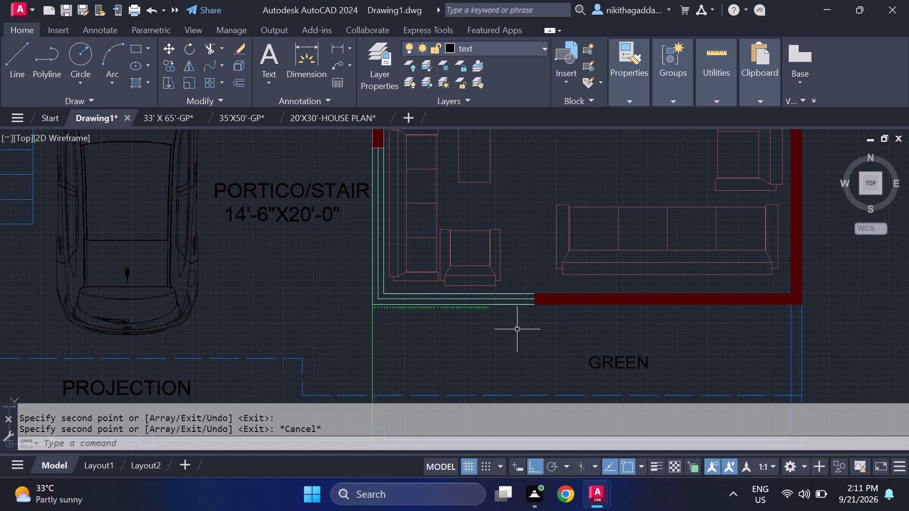
Copy the row's plus marks, except those nearest the window corner, twice end to end along the drawing room's front wall.
{"action": "scroll", "coordinate": [525, 298], "scroll_direction": "down", "scroll_amount": 1}
{"action": "scroll", "coordinate": [517, 312], "scroll_direction": "up", "scroll_amount": 3}
{"action": "scroll", "coordinate": [419, 290], "scroll_direction": "up", "scroll_amount": 2}
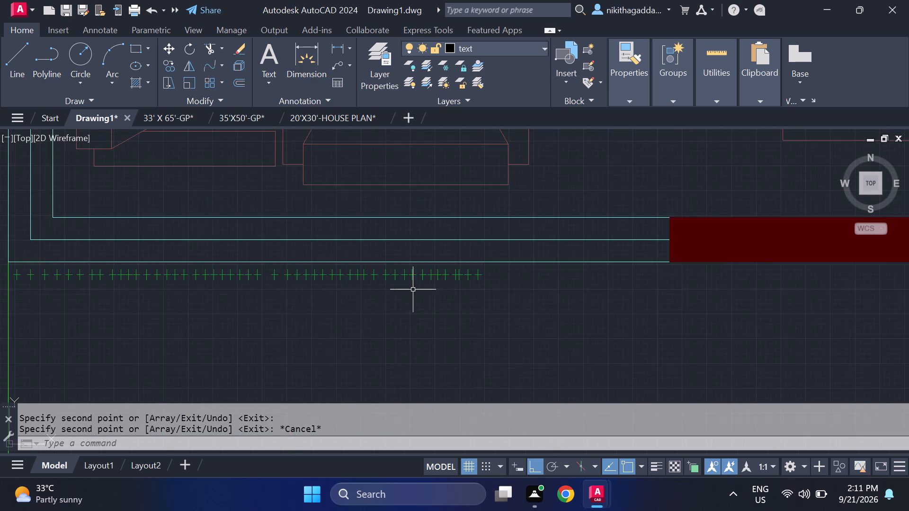
{"action": "left_click_drag", "start_coordinate": [583, 251], "coordinate": [562, 256]}
{"action": "left_click", "coordinate": [42, 367]}
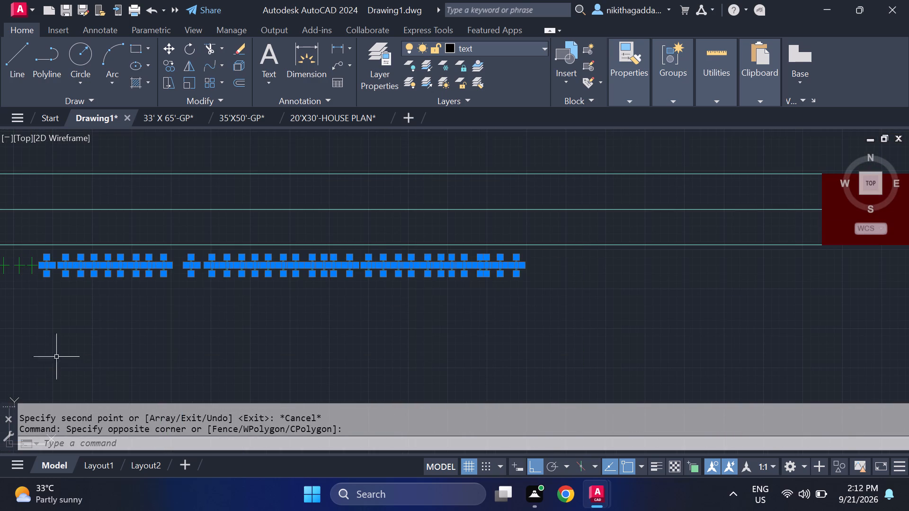
{"action": "scroll", "coordinate": [295, 330], "scroll_direction": "down", "scroll_amount": 2}
{"action": "type", "text": "CO"}
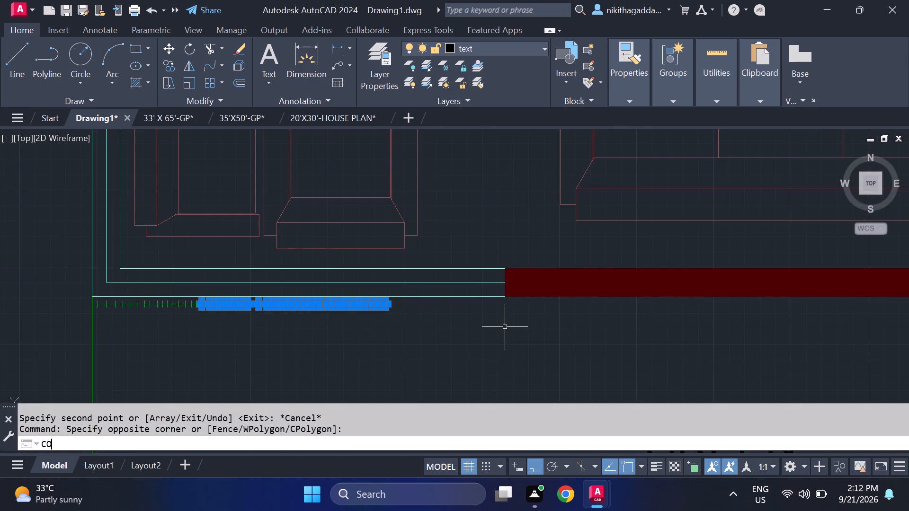
{"action": "key", "text": "Return"}
{"action": "left_click", "coordinate": [209, 312]}
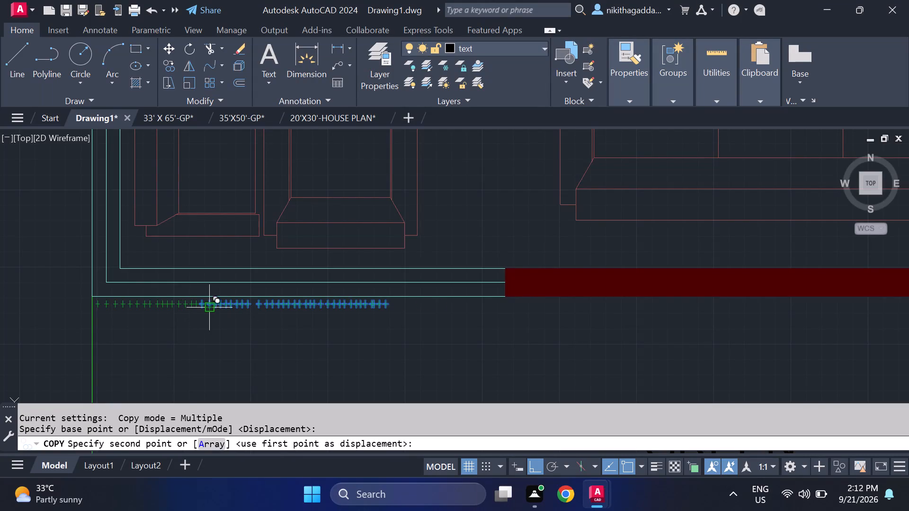
{"action": "left_click", "coordinate": [401, 314]}
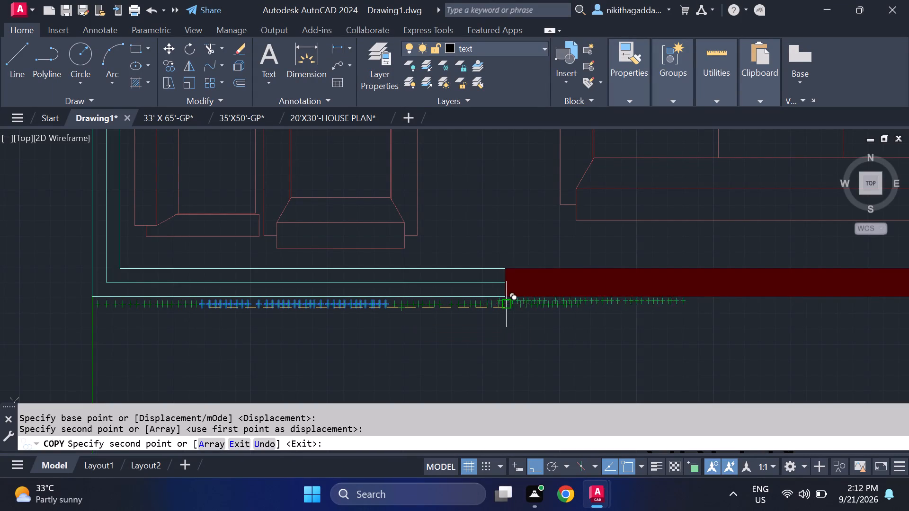
{"action": "left_click", "coordinate": [593, 309]}
Copy the same run of plus marks about 7'-10" and 10'-4" along, carrying the row to the front wall's far corner.
{"action": "scroll", "coordinate": [634, 314], "scroll_direction": "down", "scroll_amount": 1}
{"action": "middle_click_drag", "start_coordinate": [641, 314], "coordinate": [641, 313]}
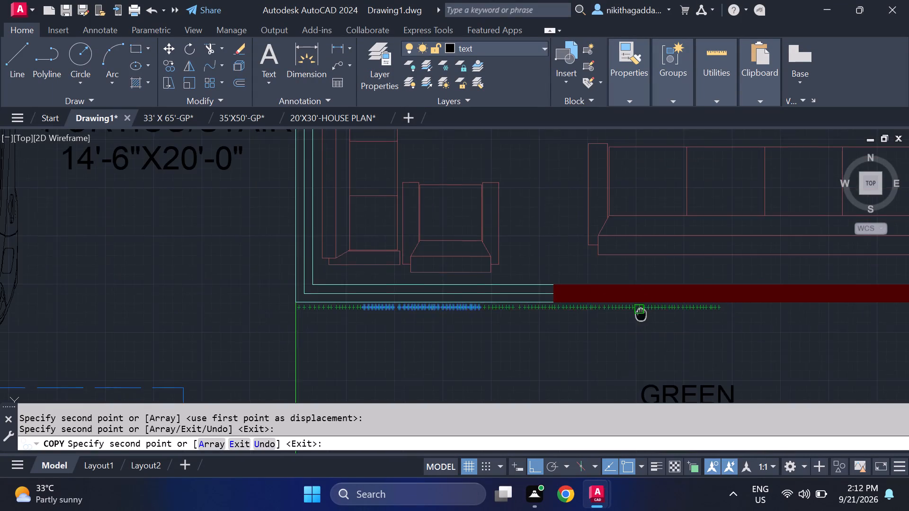
{"action": "middle_click_drag", "start_coordinate": [641, 313], "coordinate": [171, 368]}
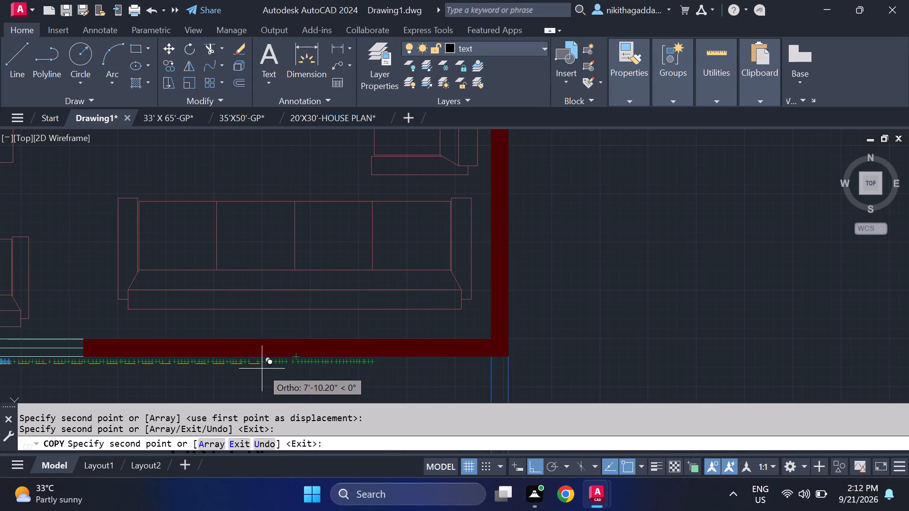
{"action": "left_click", "coordinate": [259, 369]}
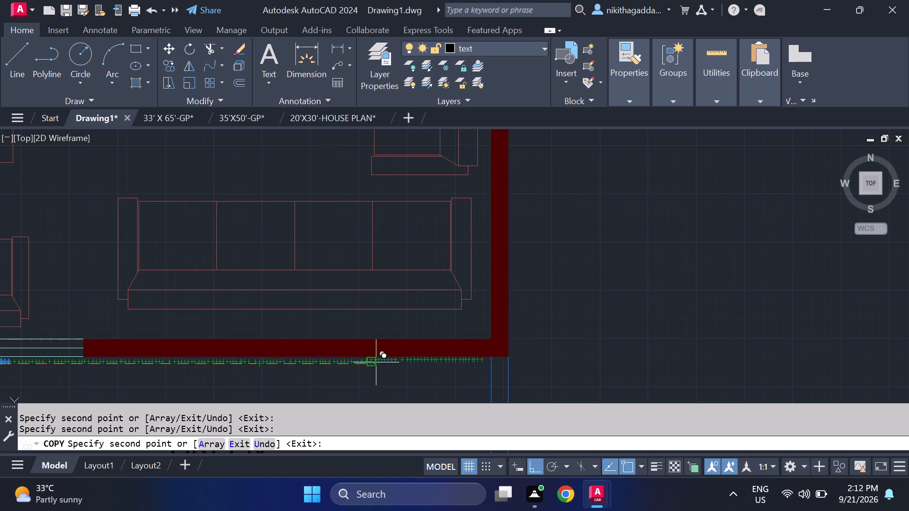
{"action": "scroll", "coordinate": [384, 363], "scroll_direction": "up", "scroll_amount": 3}
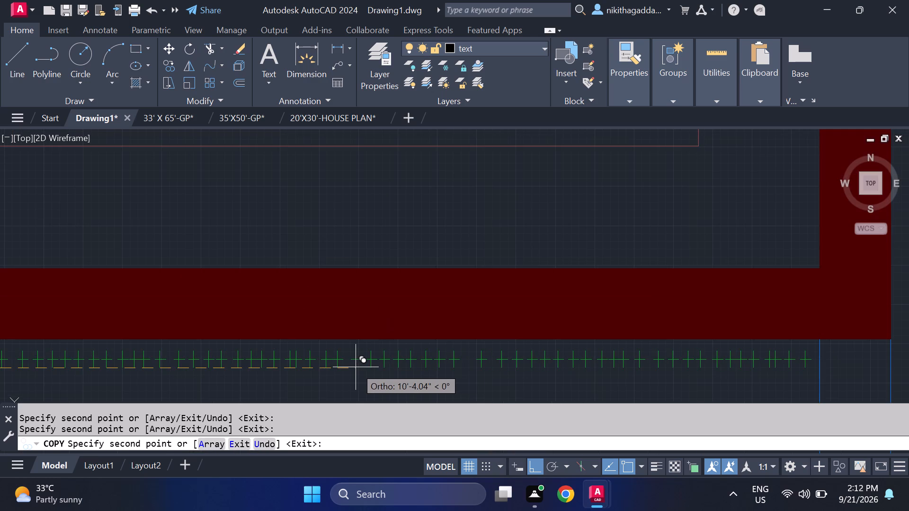
{"action": "left_click", "coordinate": [356, 367]}
{"action": "scroll", "coordinate": [357, 365], "scroll_direction": "down", "scroll_amount": 3}
{"action": "middle_click_drag", "start_coordinate": [362, 378], "coordinate": [368, 242]}
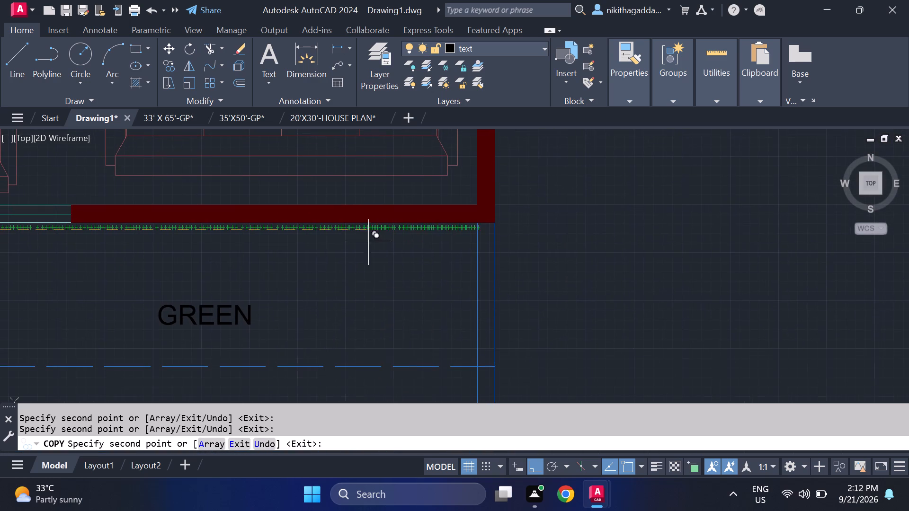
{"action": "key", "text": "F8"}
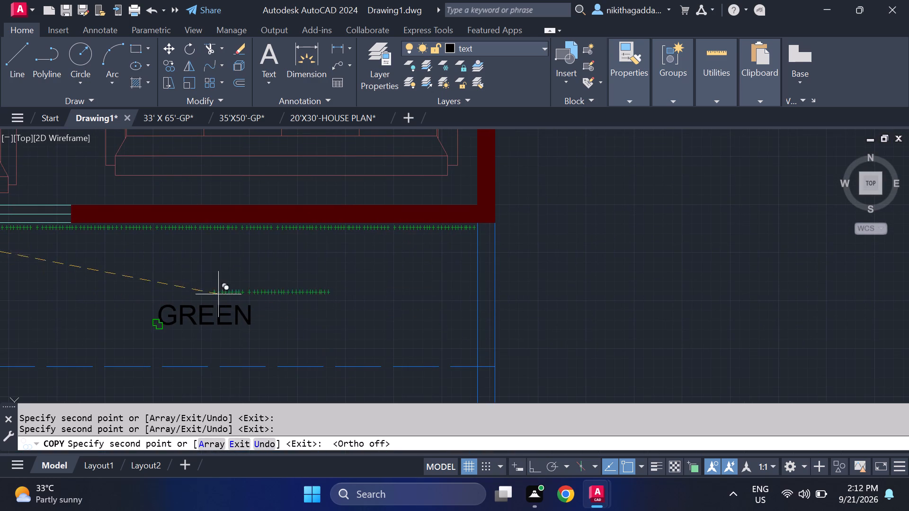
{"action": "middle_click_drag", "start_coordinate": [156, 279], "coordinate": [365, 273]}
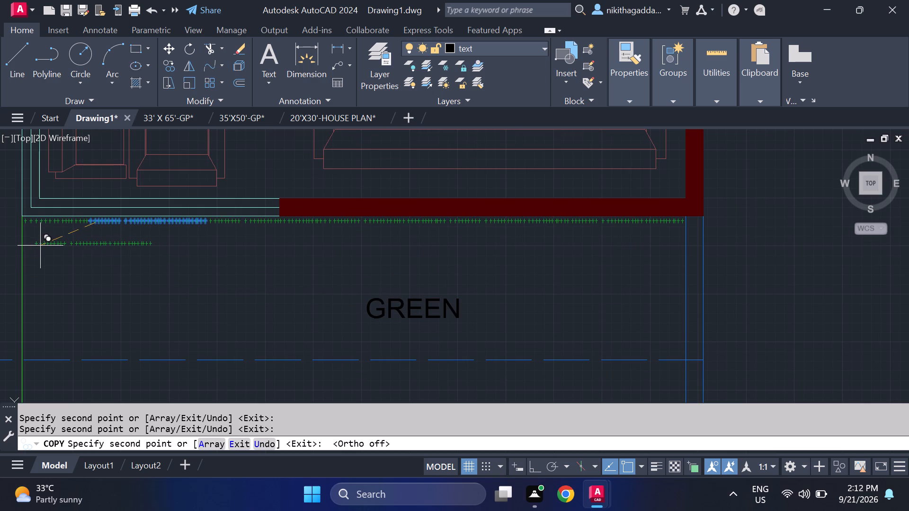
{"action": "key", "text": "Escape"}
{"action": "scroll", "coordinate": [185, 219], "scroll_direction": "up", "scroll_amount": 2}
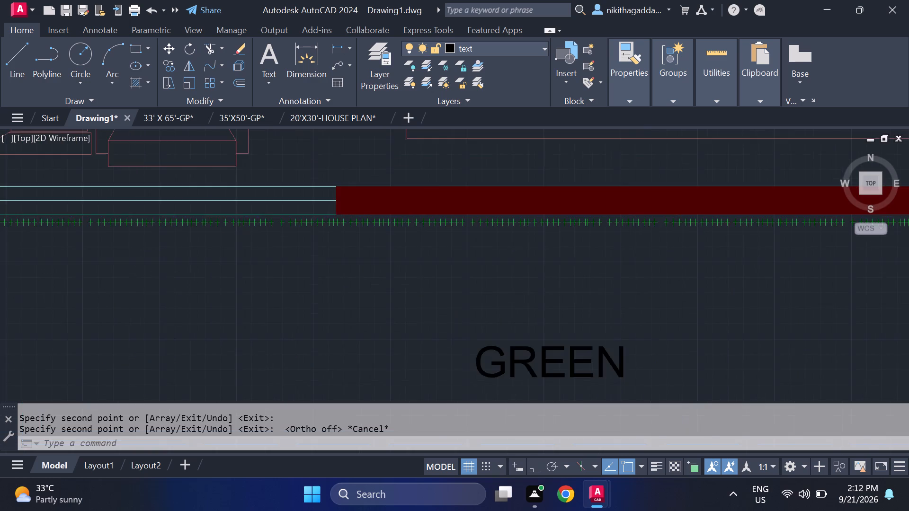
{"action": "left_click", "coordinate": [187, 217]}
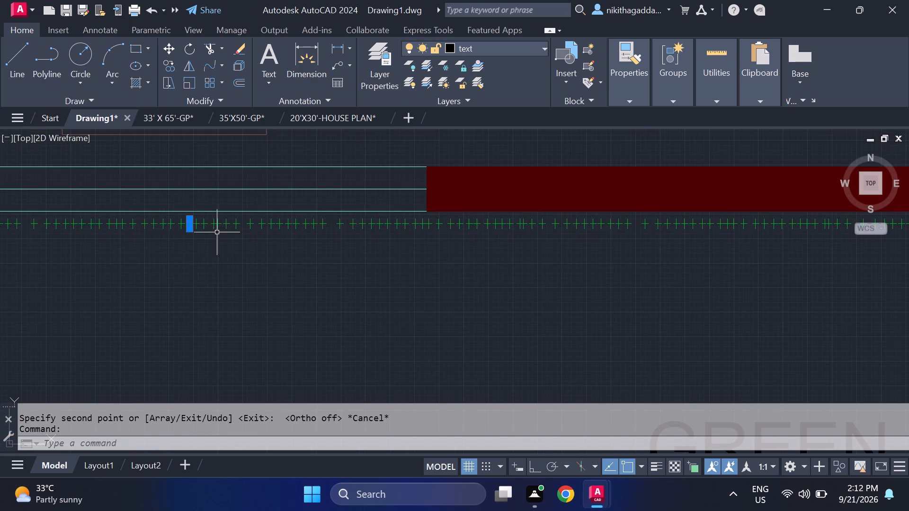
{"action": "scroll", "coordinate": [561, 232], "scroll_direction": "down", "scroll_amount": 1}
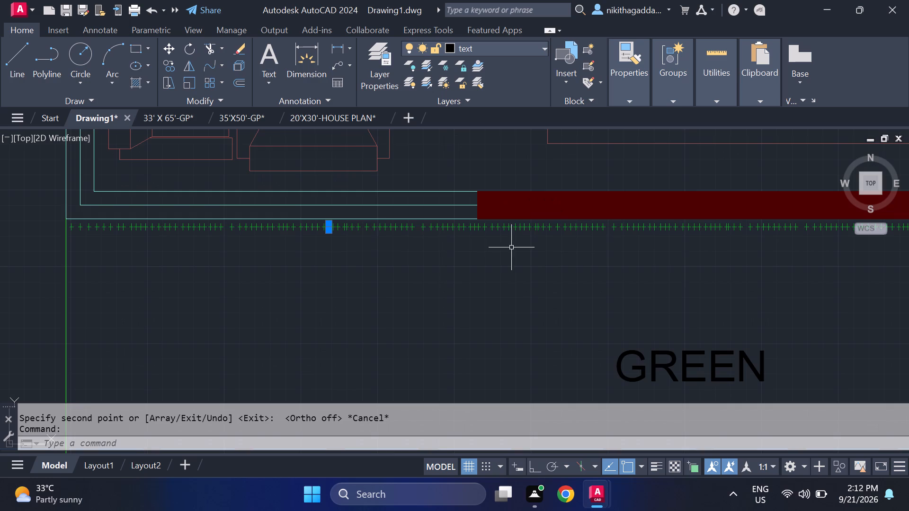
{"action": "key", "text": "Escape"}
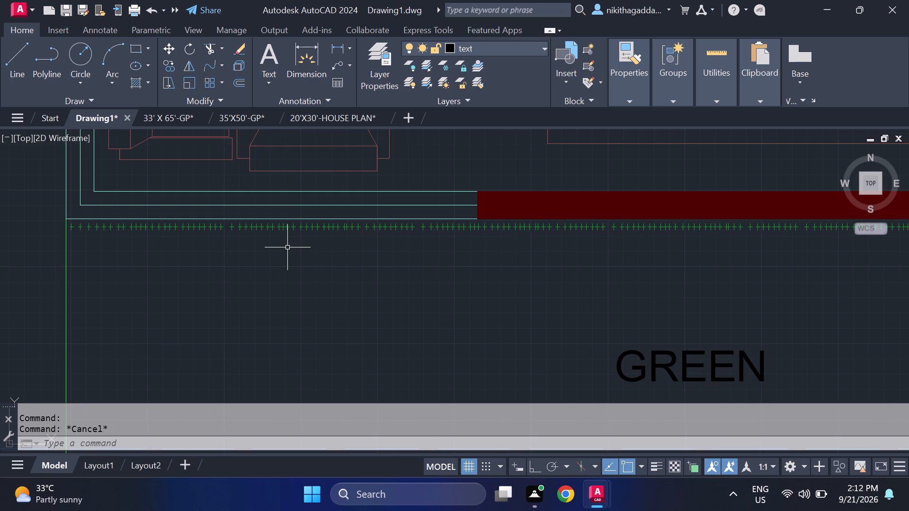
Erase the middle stretch of plus marks, from the end of the front window line along most of the solid front wall.
{"action": "scroll", "coordinate": [304, 279], "scroll_direction": "down", "scroll_amount": 4}
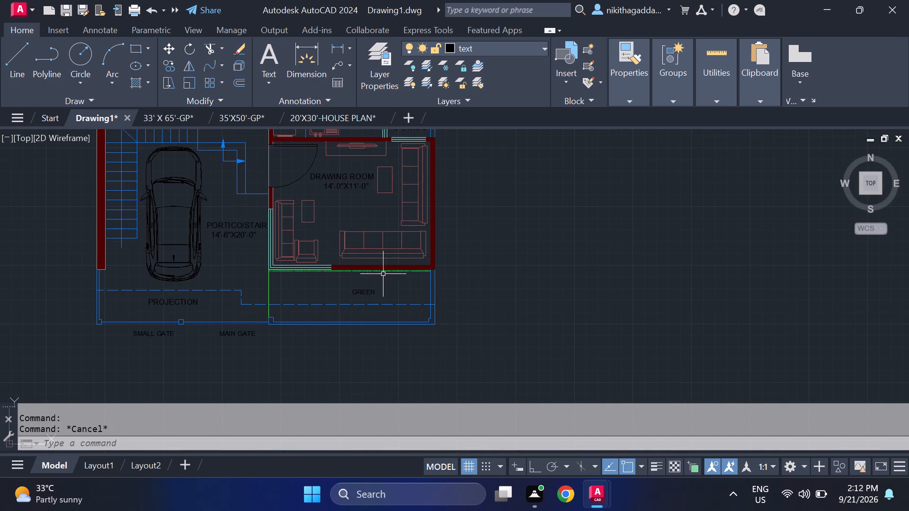
{"action": "scroll", "coordinate": [340, 270], "scroll_direction": "up", "scroll_amount": 3}
{"action": "scroll", "coordinate": [274, 275], "scroll_direction": "up", "scroll_amount": 3}
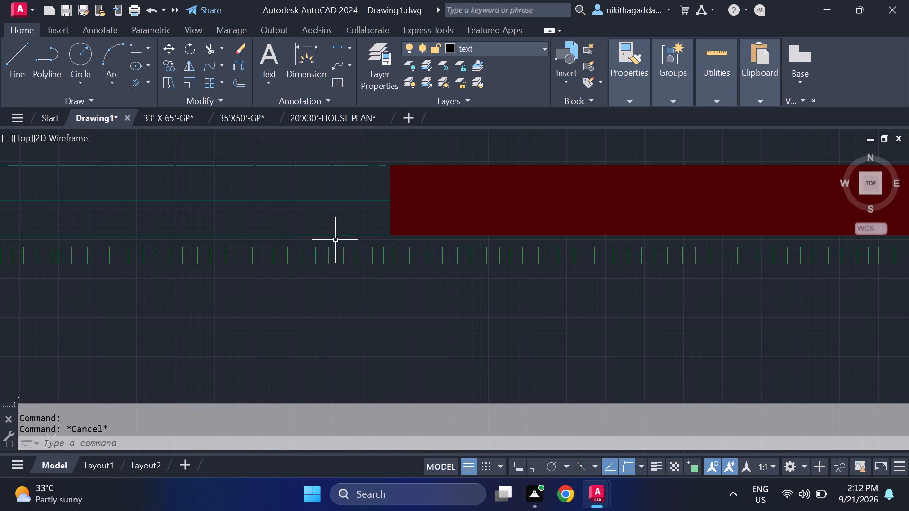
{"action": "left_click", "coordinate": [355, 243]}
{"action": "left_click", "coordinate": [64, 337]}
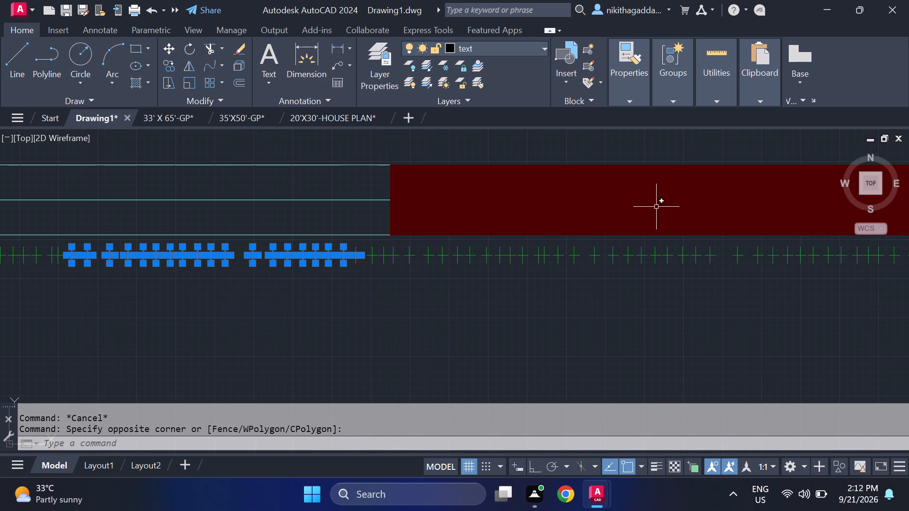
{"action": "scroll", "coordinate": [671, 221], "scroll_direction": "down", "scroll_amount": 2}
{"action": "middle_click_drag", "start_coordinate": [705, 260], "coordinate": [214, 333]}
{"action": "scroll", "coordinate": [550, 310], "scroll_direction": "up", "scroll_amount": 1}
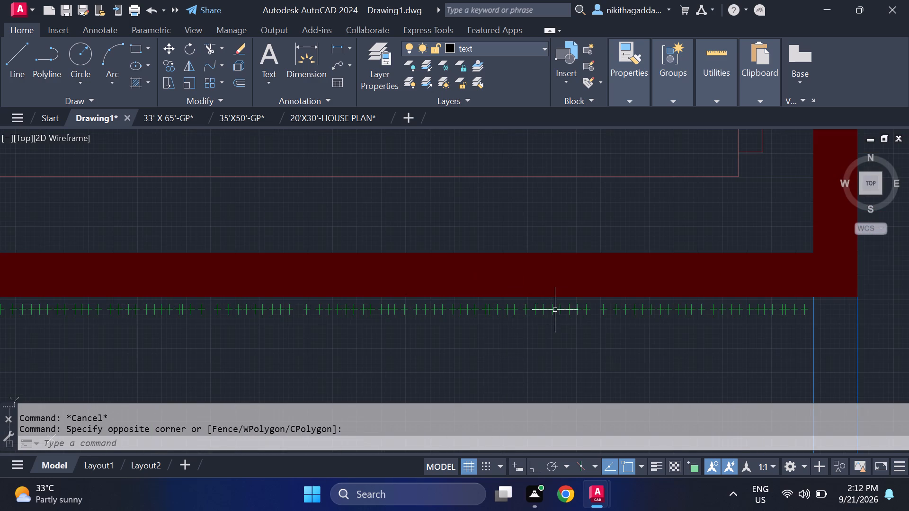
{"action": "left_click_drag", "start_coordinate": [579, 303], "coordinate": [574, 304]}
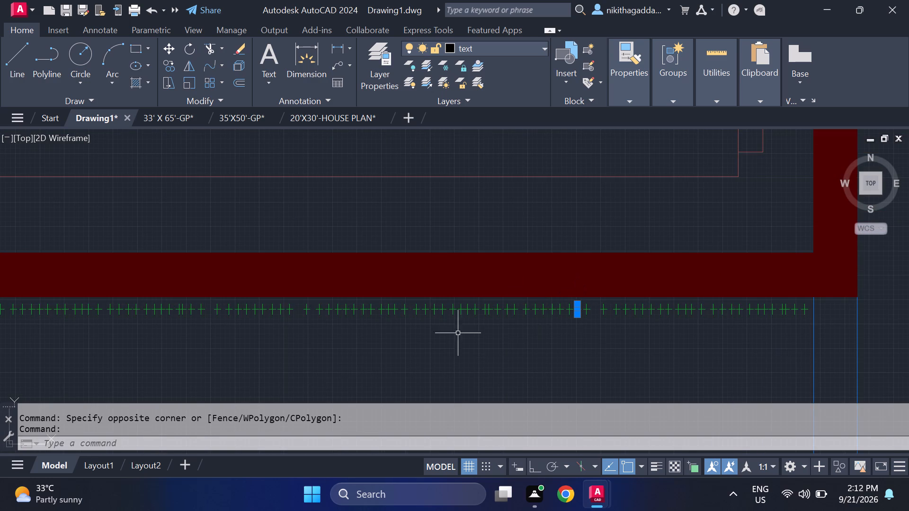
{"action": "scroll", "coordinate": [550, 309], "scroll_direction": "up", "scroll_amount": 3}
{"action": "left_click_drag", "start_coordinate": [606, 277], "coordinate": [557, 295]}
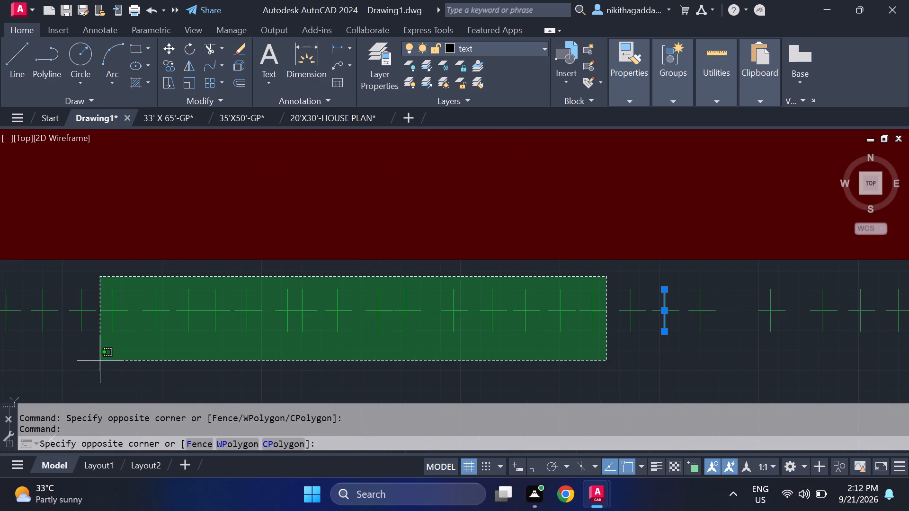
{"action": "middle_click_drag", "start_coordinate": [55, 354], "coordinate": [744, 210]}
{"action": "scroll", "coordinate": [349, 283], "scroll_direction": "down", "scroll_amount": 1}
{"action": "middle_click_drag", "start_coordinate": [90, 294], "coordinate": [139, 181]}
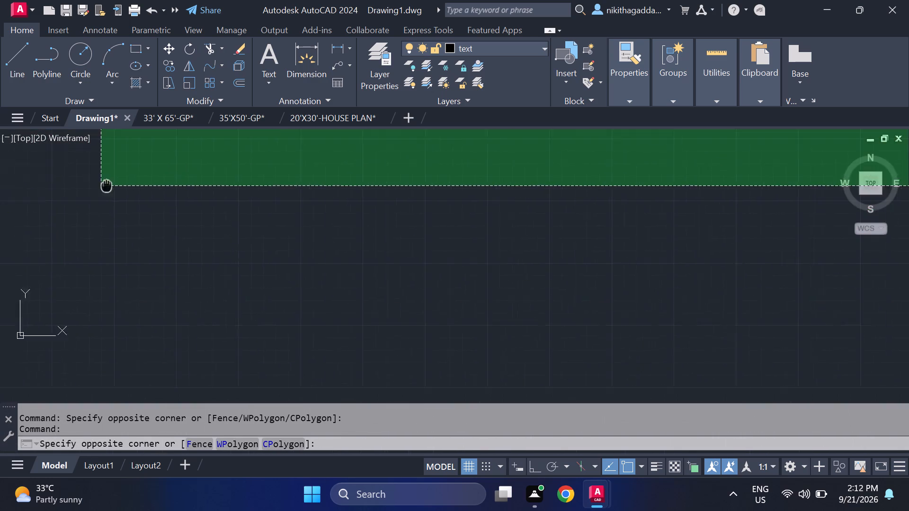
{"action": "middle_click_drag", "start_coordinate": [139, 181], "coordinate": [528, 185]}
{"action": "scroll", "coordinate": [425, 223], "scroll_direction": "down", "scroll_amount": 2}
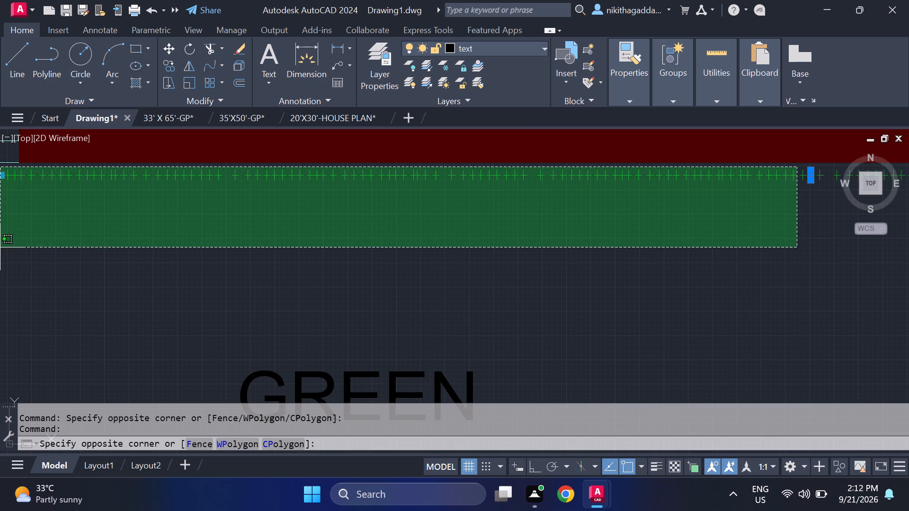
{"action": "left_click", "coordinate": [0, 247]}
{"action": "key", "text": "Delete"}
Erase the run of plus marks still standing along the front wall toward its far corner.
{"action": "scroll", "coordinate": [62, 287], "scroll_direction": "down", "scroll_amount": 4}
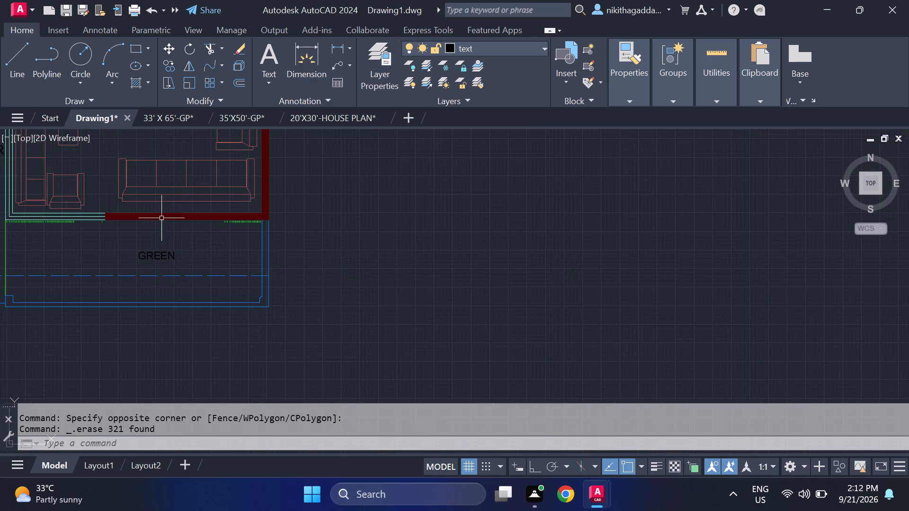
{"action": "scroll", "coordinate": [249, 225], "scroll_direction": "up", "scroll_amount": 3}
{"action": "scroll", "coordinate": [300, 203], "scroll_direction": "up", "scroll_amount": 3}
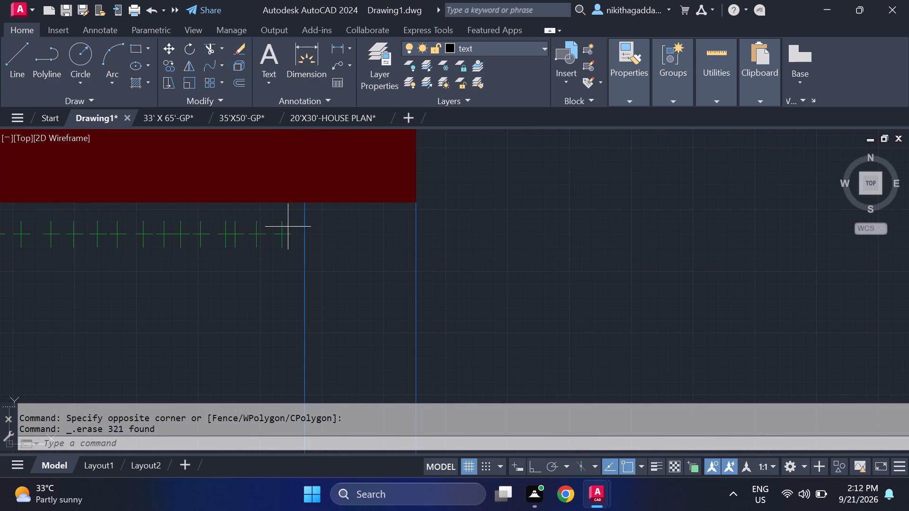
{"action": "left_click", "coordinate": [288, 227]}
{"action": "scroll", "coordinate": [34, 273], "scroll_direction": "up", "scroll_amount": 1}
{"action": "middle_click_drag", "start_coordinate": [51, 273], "coordinate": [309, 287]}
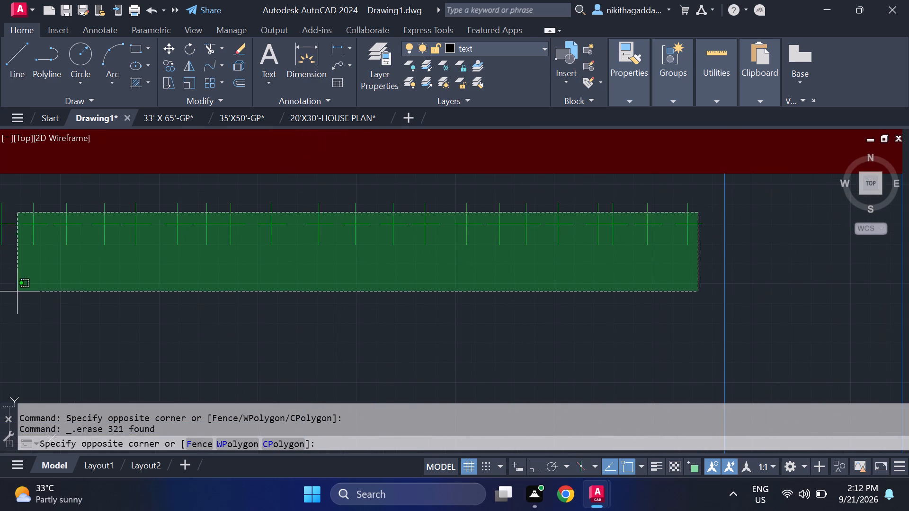
{"action": "middle_click_drag", "start_coordinate": [47, 281], "coordinate": [434, 304]}
{"action": "left_click", "coordinate": [65, 309]}
{"action": "key", "text": "Delete"}
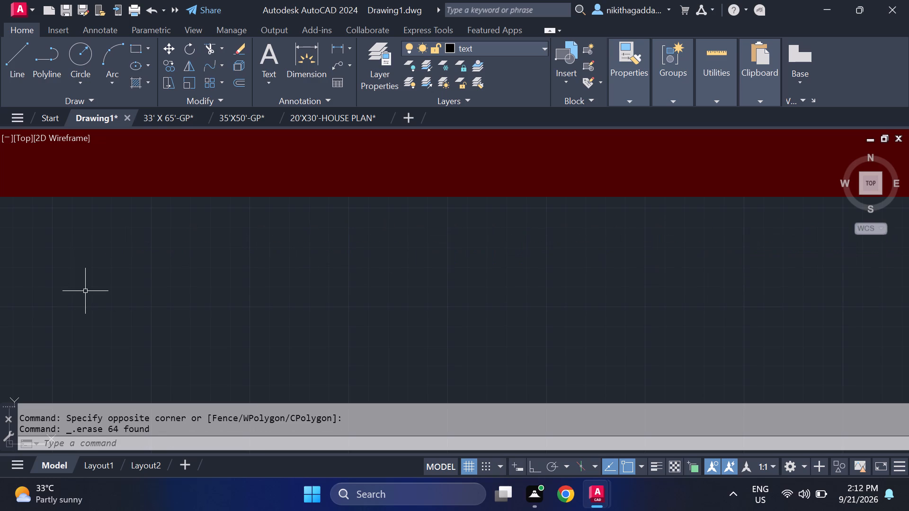
Erase the last few plus marks and the stray vertical stroke at the front wall's far corner.
{"action": "scroll", "coordinate": [114, 248], "scroll_direction": "down", "scroll_amount": 6}
{"action": "scroll", "coordinate": [187, 225], "scroll_direction": "up", "scroll_amount": 6}
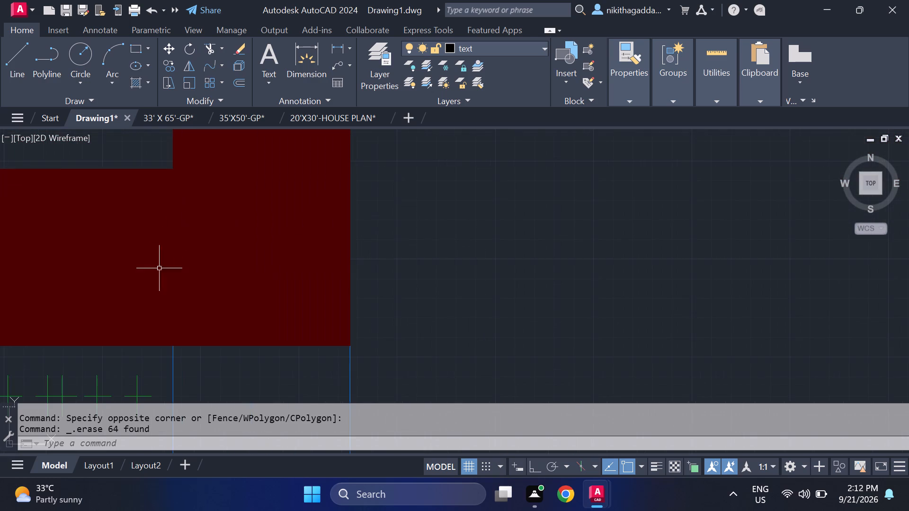
{"action": "middle_click_drag", "start_coordinate": [121, 371], "coordinate": [199, 212]}
{"action": "left_click_drag", "start_coordinate": [214, 210], "coordinate": [203, 215]}
{"action": "left_click", "coordinate": [33, 318]}
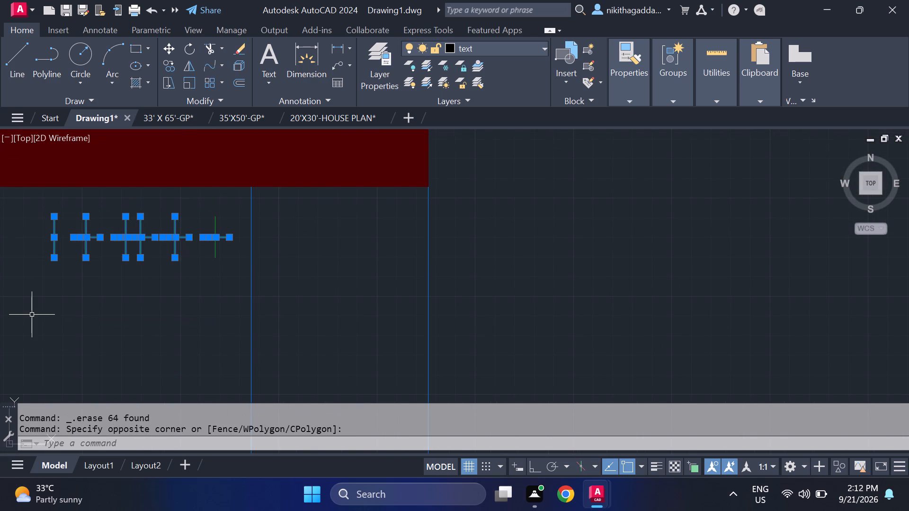
{"action": "key", "text": "Delete"}
{"action": "left_click_drag", "start_coordinate": [233, 218], "coordinate": [210, 232]}
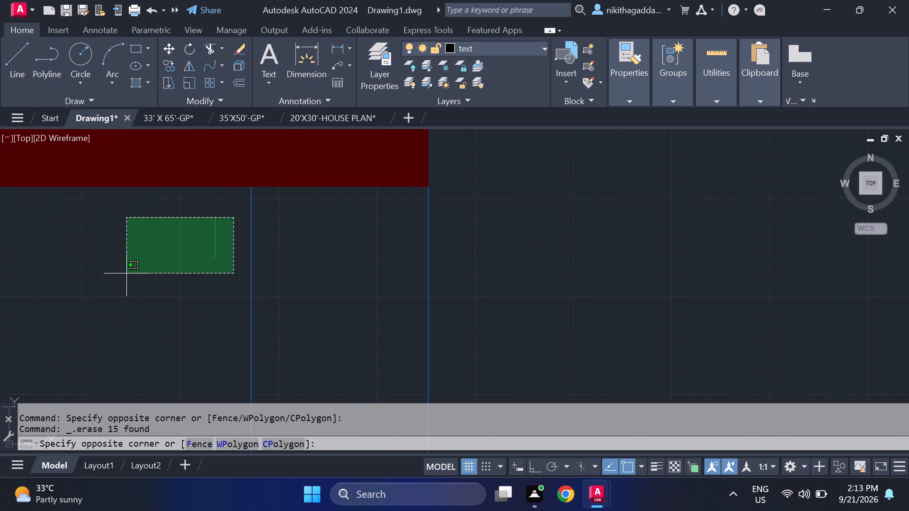
{"action": "left_click", "coordinate": [126, 273]}
{"action": "key", "text": "Delete"}
Erase the leftover stroke and the adjoining plus marks along the front window line near the solid front wall.
{"action": "scroll", "coordinate": [144, 260], "scroll_direction": "down", "scroll_amount": 5}
{"action": "scroll", "coordinate": [12, 319], "scroll_direction": "down", "scroll_amount": 1}
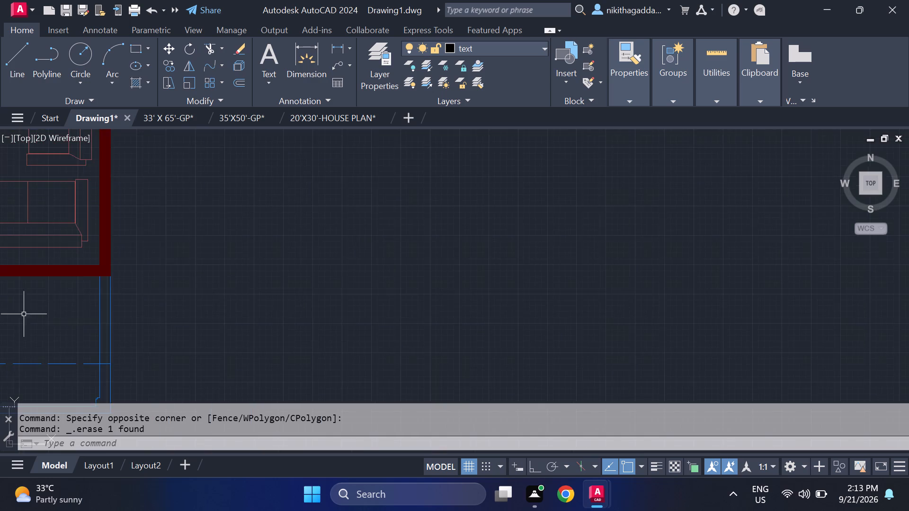
{"action": "middle_click_drag", "start_coordinate": [209, 300], "coordinate": [746, 173]}
{"action": "middle_click_drag", "start_coordinate": [294, 200], "coordinate": [312, 241]}
{"action": "scroll", "coordinate": [390, 177], "scroll_direction": "up", "scroll_amount": 2}
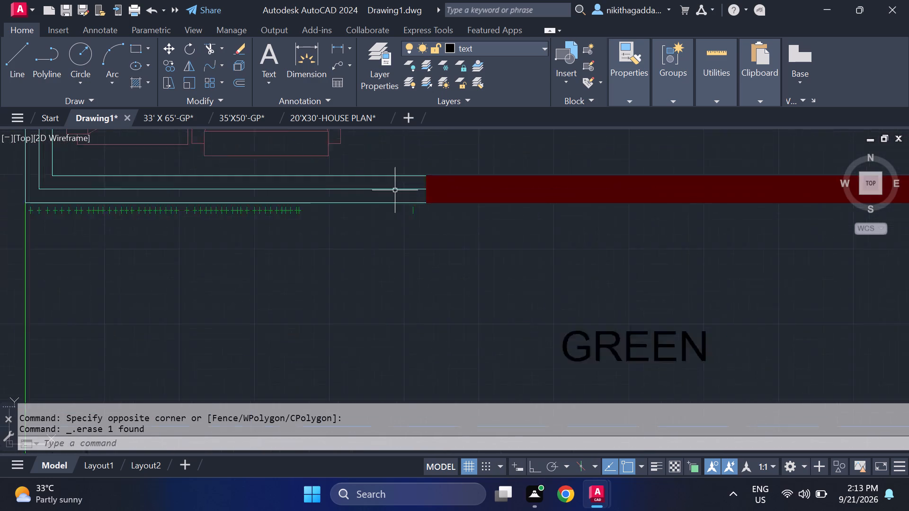
{"action": "scroll", "coordinate": [393, 191], "scroll_direction": "up", "scroll_amount": 2}
{"action": "left_click", "coordinate": [450, 228]}
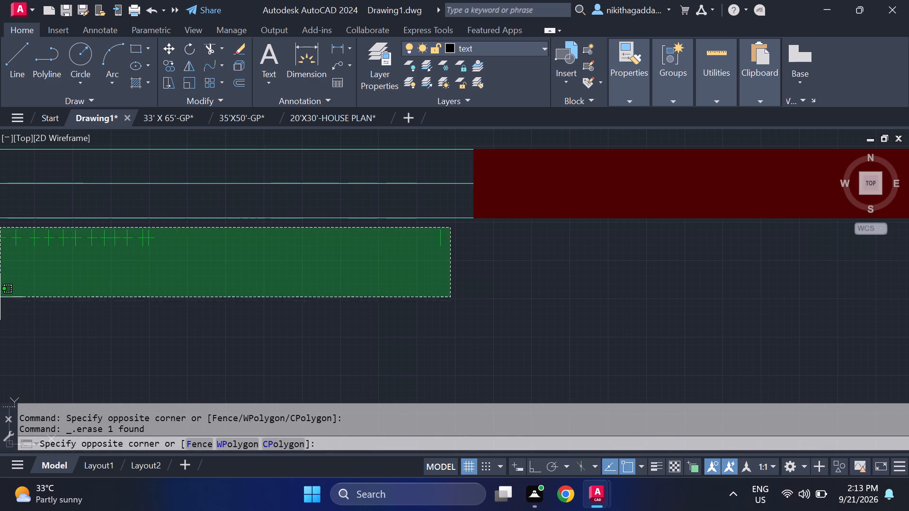
{"action": "left_click", "coordinate": [0, 297]}
{"action": "key", "text": "Delete"}
Erase all remaining plus marks along the front window line up to the drawing room's window corner.
{"action": "scroll", "coordinate": [28, 278], "scroll_direction": "down", "scroll_amount": 3}
{"action": "middle_click_drag", "start_coordinate": [62, 274], "coordinate": [483, 223]}
{"action": "scroll", "coordinate": [403, 209], "scroll_direction": "up", "scroll_amount": 4}
{"action": "left_click", "coordinate": [687, 232]}
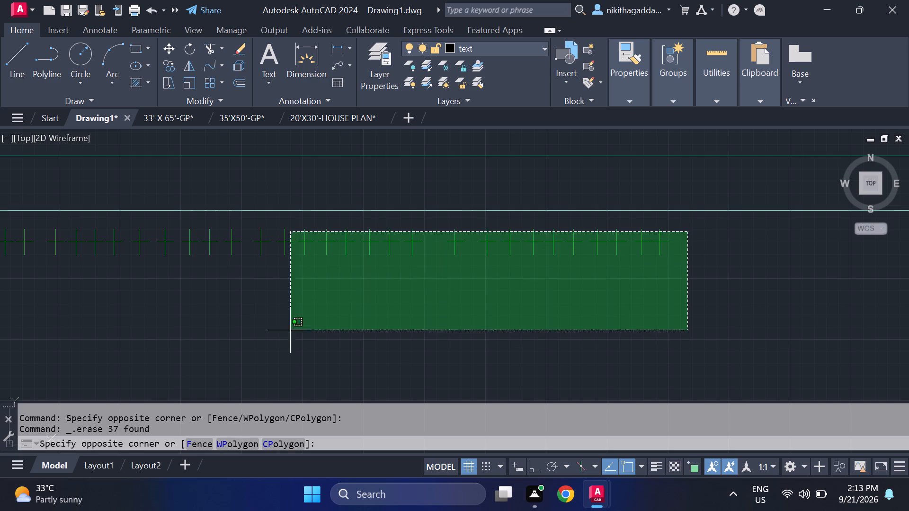
{"action": "left_click", "coordinate": [0, 349]}
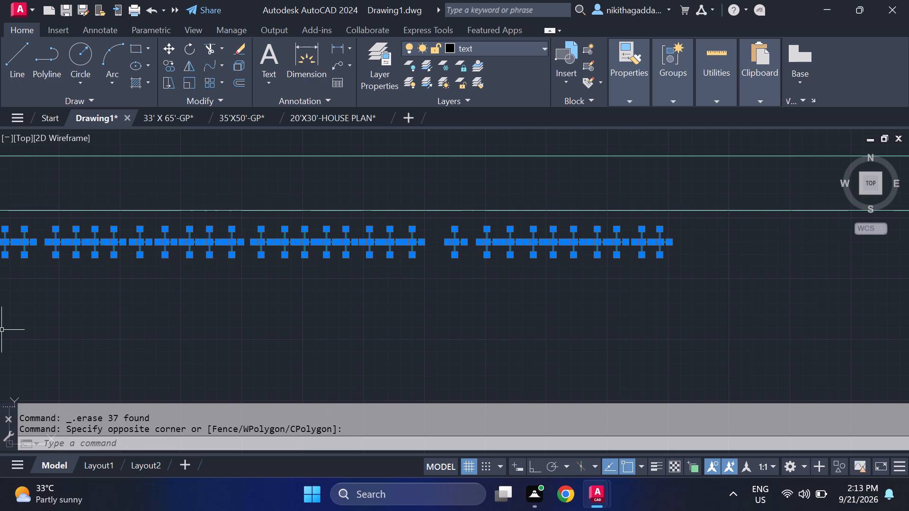
{"action": "key", "text": "Delete"}
{"action": "scroll", "coordinate": [16, 330], "scroll_direction": "down", "scroll_amount": 3}
{"action": "middle_click_drag", "start_coordinate": [26, 333], "coordinate": [276, 290]}
{"action": "scroll", "coordinate": [252, 272], "scroll_direction": "up", "scroll_amount": 2}
{"action": "left_click_drag", "start_coordinate": [307, 249], "coordinate": [293, 248]}
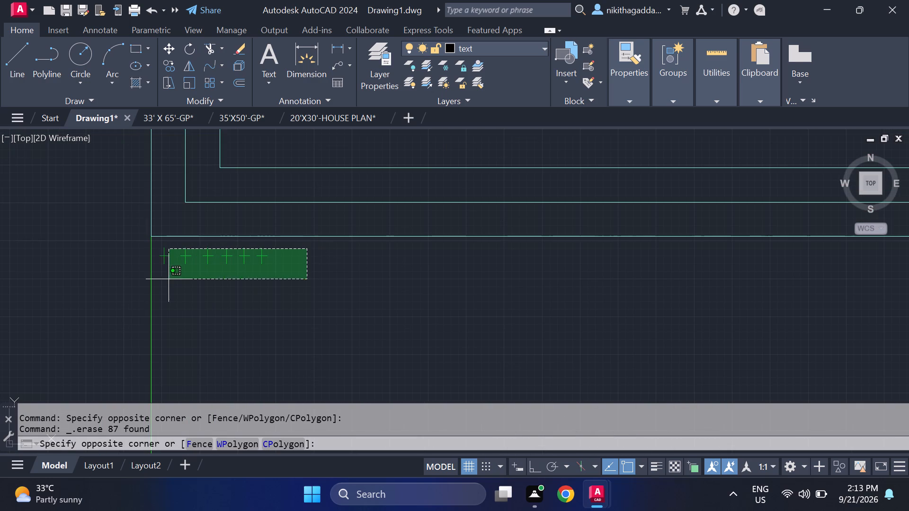
{"action": "left_click", "coordinate": [154, 286]}
{"action": "key", "text": "Delete"}
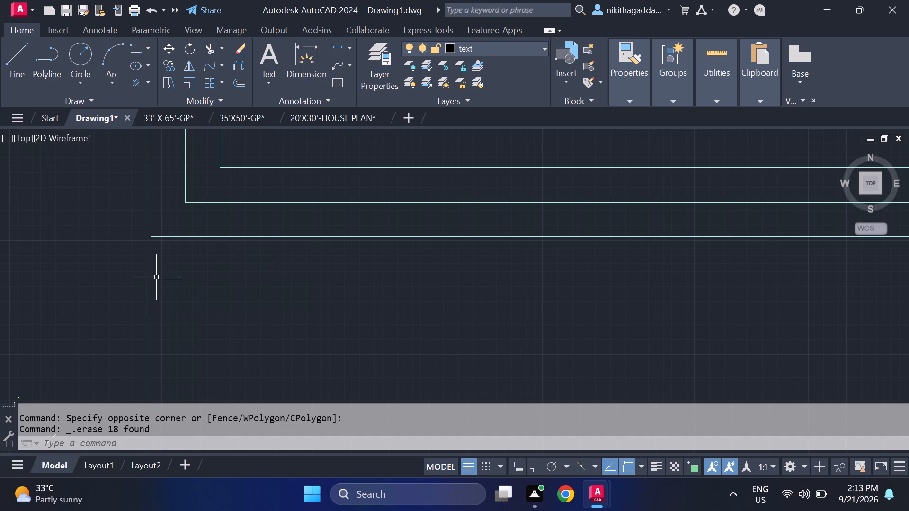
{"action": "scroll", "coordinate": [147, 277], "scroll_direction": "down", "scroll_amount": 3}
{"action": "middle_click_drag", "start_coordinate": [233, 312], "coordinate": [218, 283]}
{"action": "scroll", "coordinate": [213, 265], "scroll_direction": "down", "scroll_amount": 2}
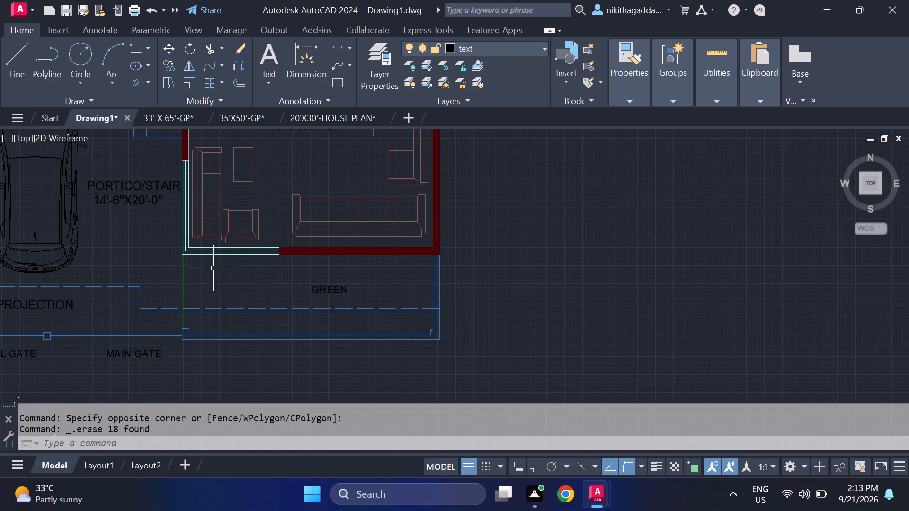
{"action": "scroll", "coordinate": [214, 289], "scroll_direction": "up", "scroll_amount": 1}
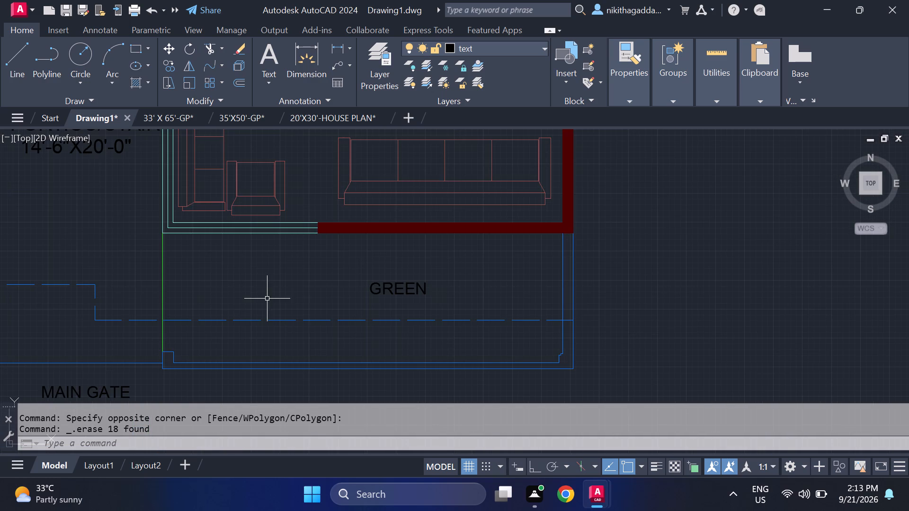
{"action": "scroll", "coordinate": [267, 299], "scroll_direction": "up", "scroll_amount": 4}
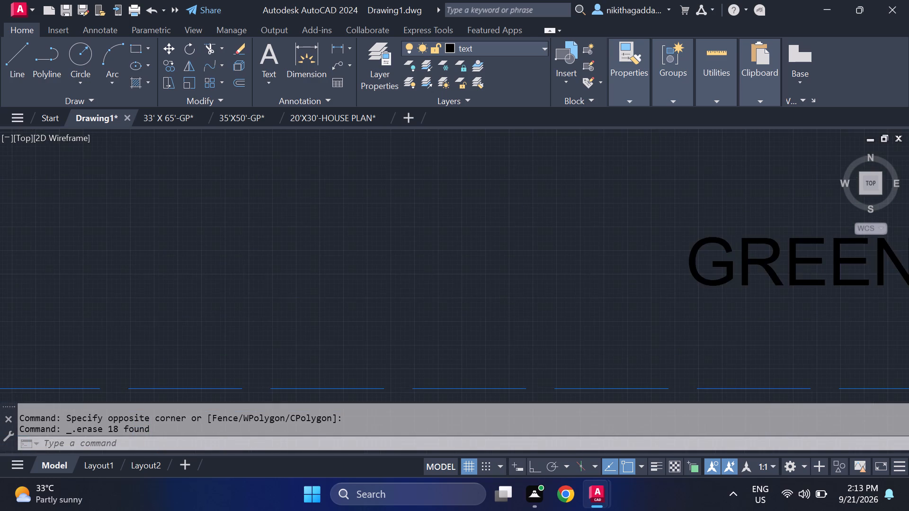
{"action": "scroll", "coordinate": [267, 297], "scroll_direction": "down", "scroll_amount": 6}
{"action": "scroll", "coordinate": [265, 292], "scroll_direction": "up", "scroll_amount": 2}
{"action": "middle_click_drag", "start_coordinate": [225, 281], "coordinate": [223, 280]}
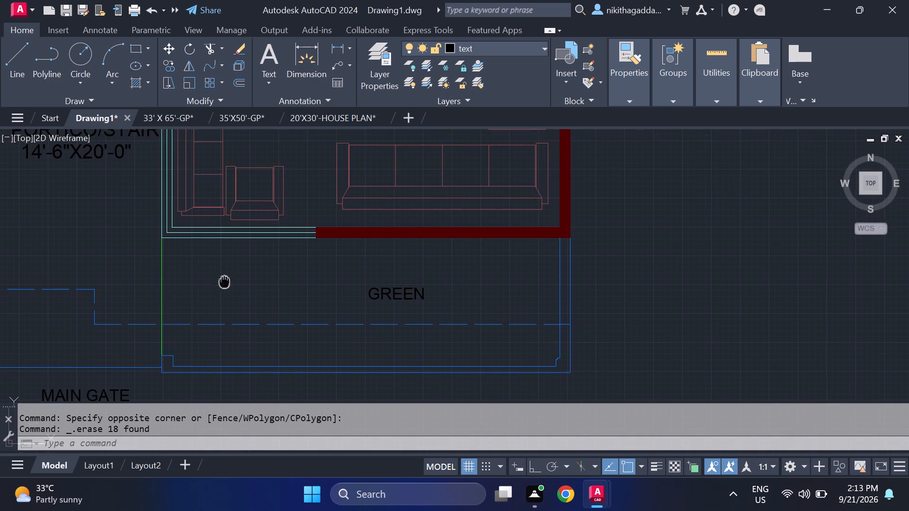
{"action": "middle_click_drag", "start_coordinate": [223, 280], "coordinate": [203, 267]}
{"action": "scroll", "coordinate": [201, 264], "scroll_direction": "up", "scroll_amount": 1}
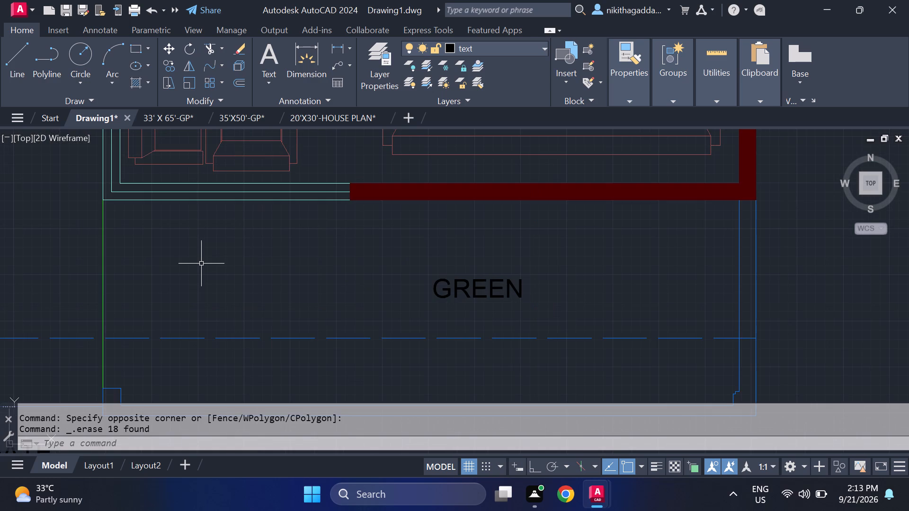
Set the current drawing colour to index colour 102.
{"action": "key", "text": "h"}
{"action": "key", "text": "Escape"}
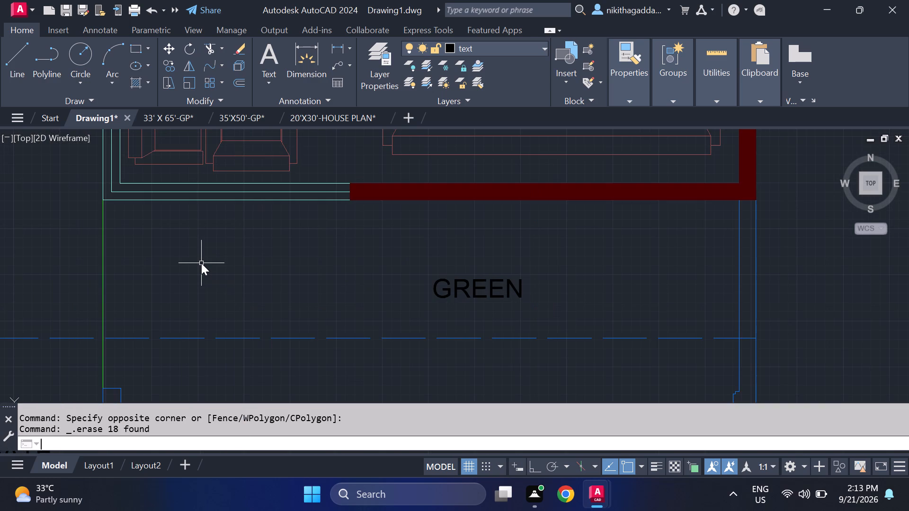
{"action": "key", "text": "g"}
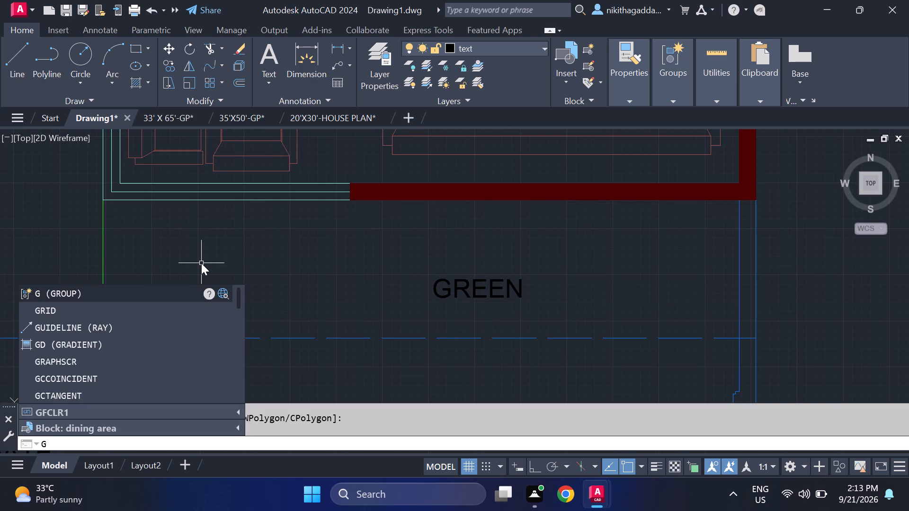
{"action": "key", "text": "Escape"}
{"action": "type", "text": "COLOR"}
{"action": "key", "text": "Return"}
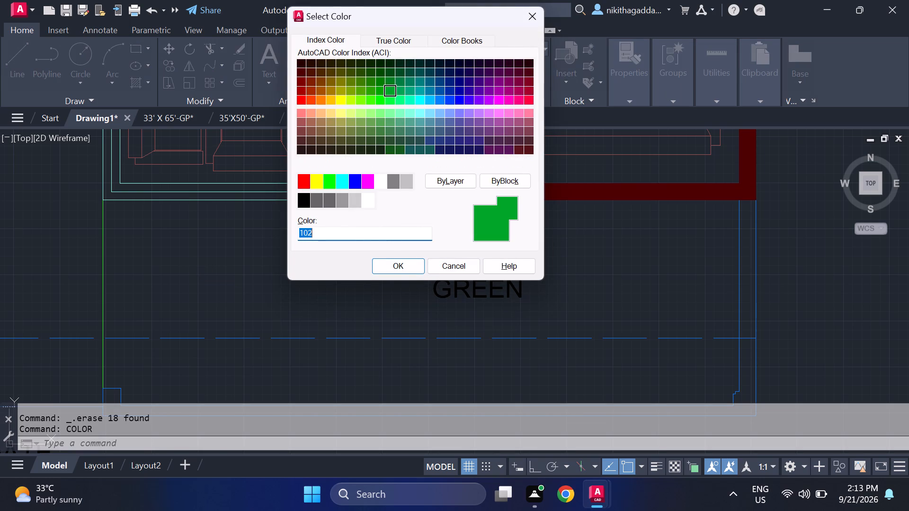
{"action": "left_click", "coordinate": [386, 263]}
Draw a green plus mark from two crossing straight lines, about 10" wide, below the drawing room's window corner in the GREEN strip.
{"action": "key", "text": "l"}
{"action": "key", "text": "Return"}
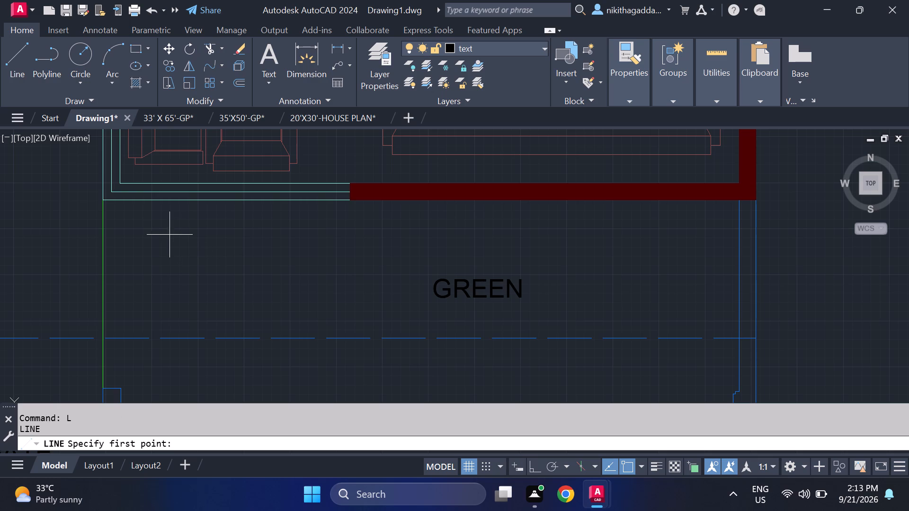
{"action": "left_click", "coordinate": [153, 218]}
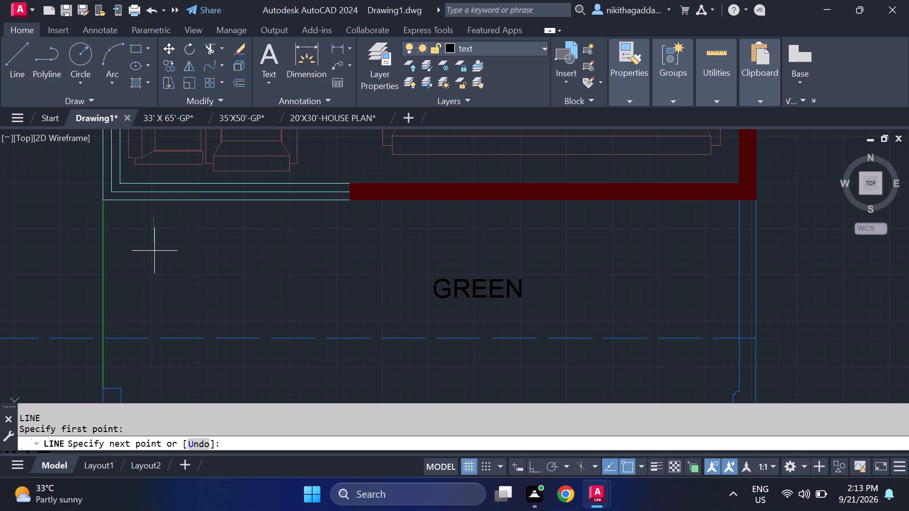
{"action": "key", "text": "F8"}
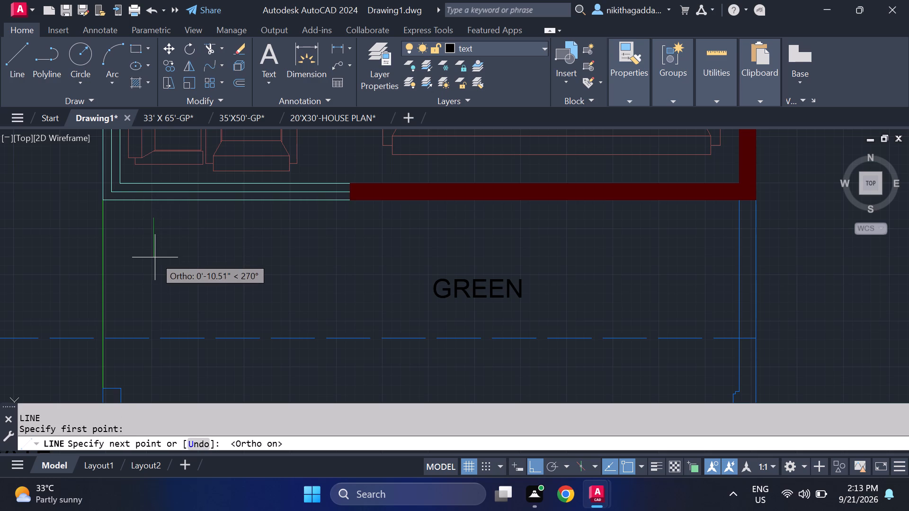
{"action": "left_click", "coordinate": [152, 251]}
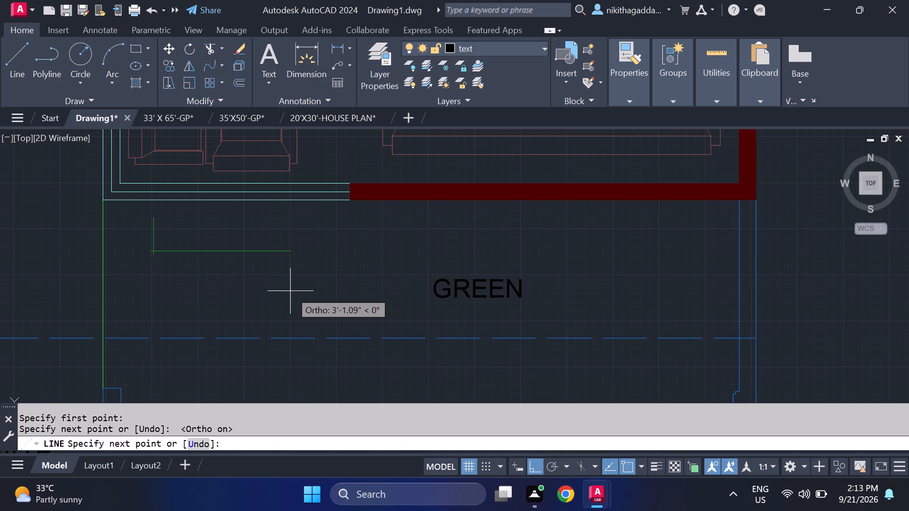
{"action": "key", "text": "BackSpace"}
{"action": "key", "text": "Return"}
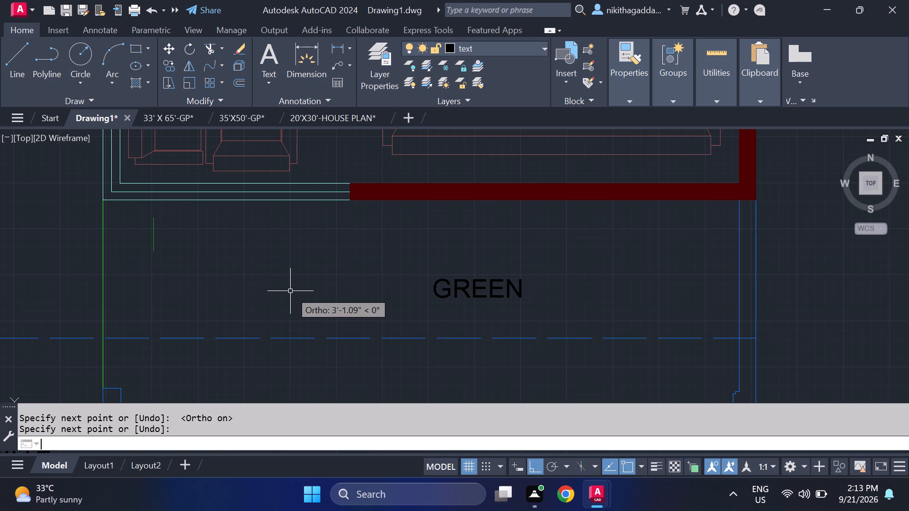
{"action": "key", "text": "l"}
{"action": "key", "text": "Return"}
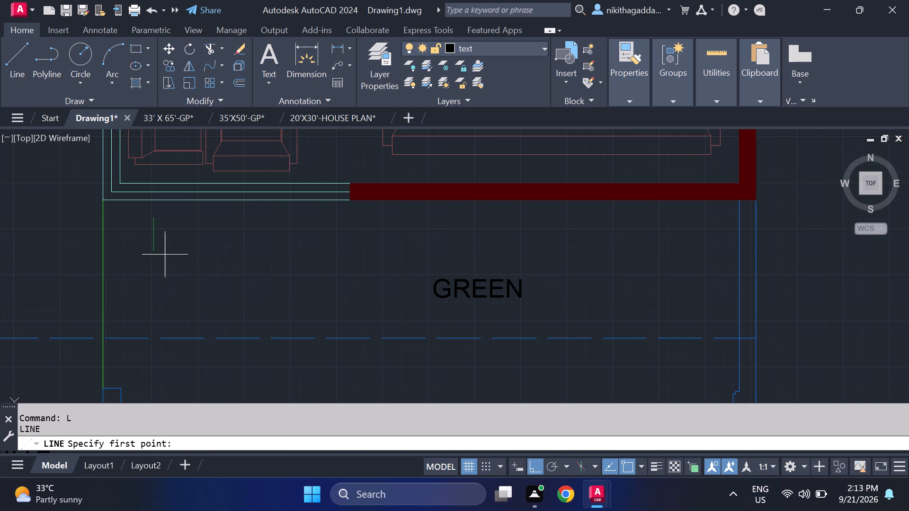
{"action": "left_click", "coordinate": [135, 239]}
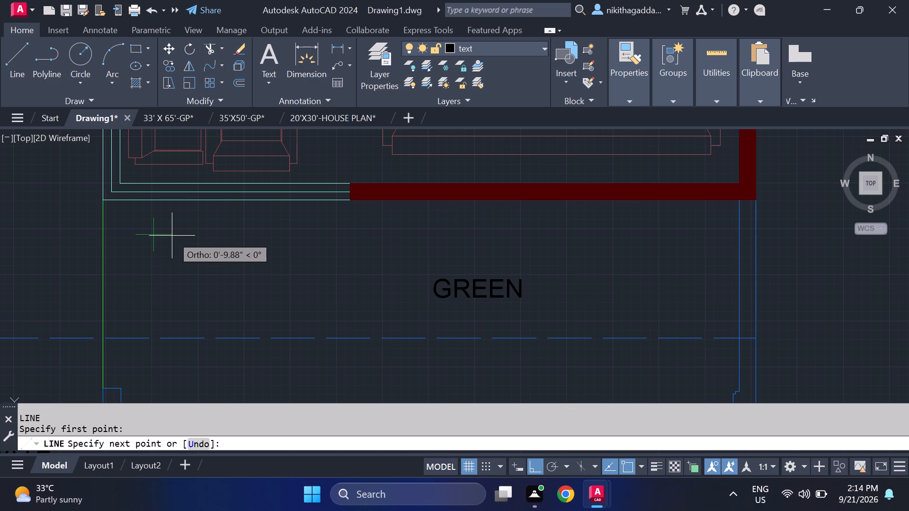
{"action": "left_click", "coordinate": [172, 236]}
{"action": "key", "text": "Escape"}
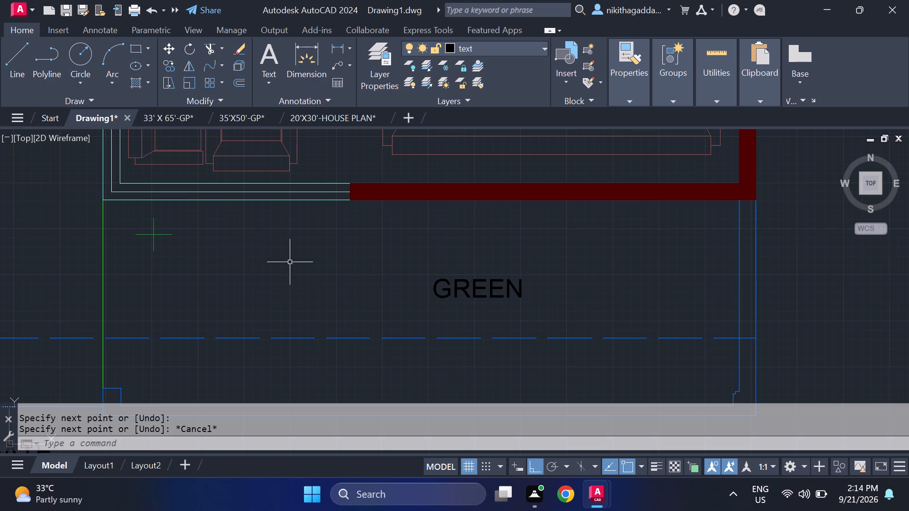
Copy the plus mark from its centre to four staggered spots below the front window line, starting at the strip's portico-side edge.
{"action": "scroll", "coordinate": [291, 199], "scroll_direction": "down", "scroll_amount": 3}
{"action": "scroll", "coordinate": [261, 208], "scroll_direction": "up", "scroll_amount": 3}
{"action": "left_click", "coordinate": [270, 202]}
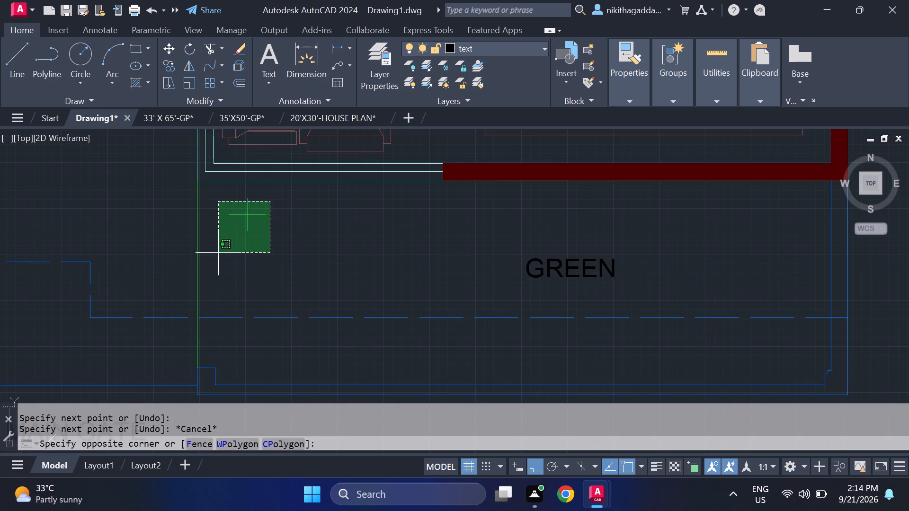
{"action": "left_click", "coordinate": [218, 253]}
{"action": "type", "text": "CO"}
{"action": "key", "text": "Return"}
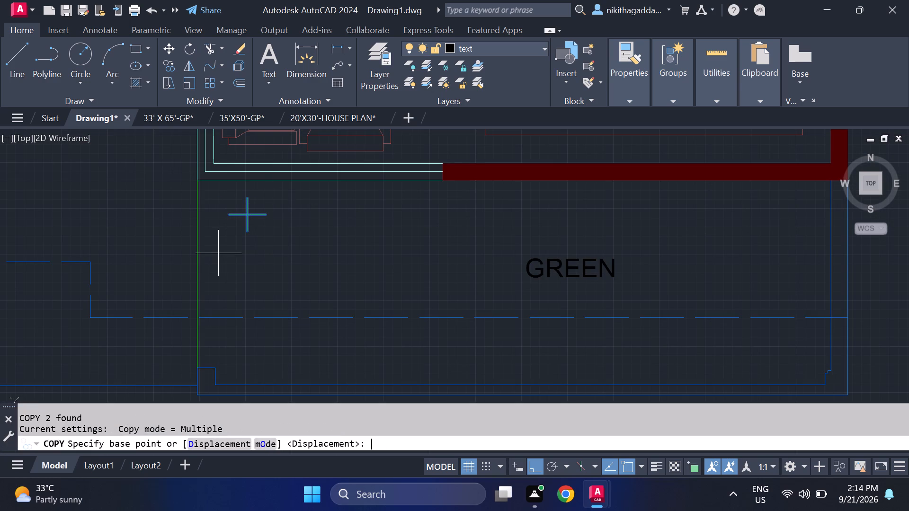
{"action": "left_click", "coordinate": [243, 211]}
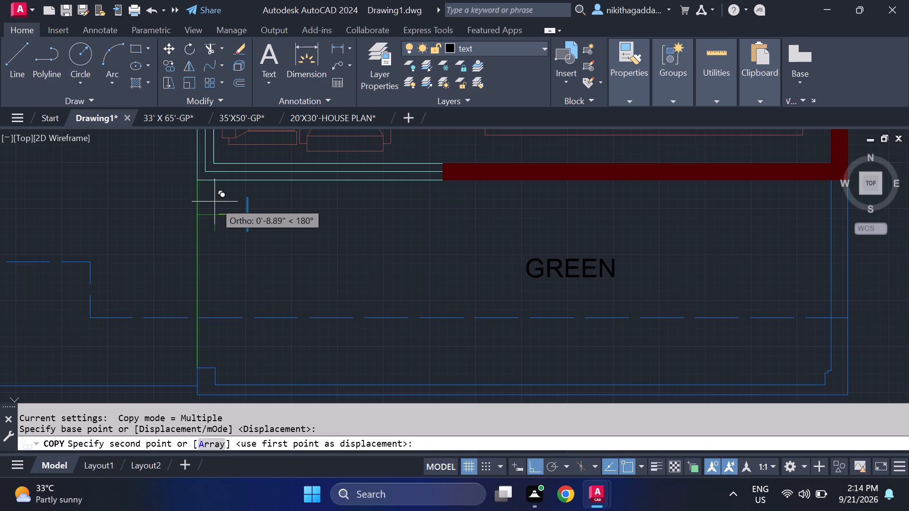
{"action": "key", "text": "F8"}
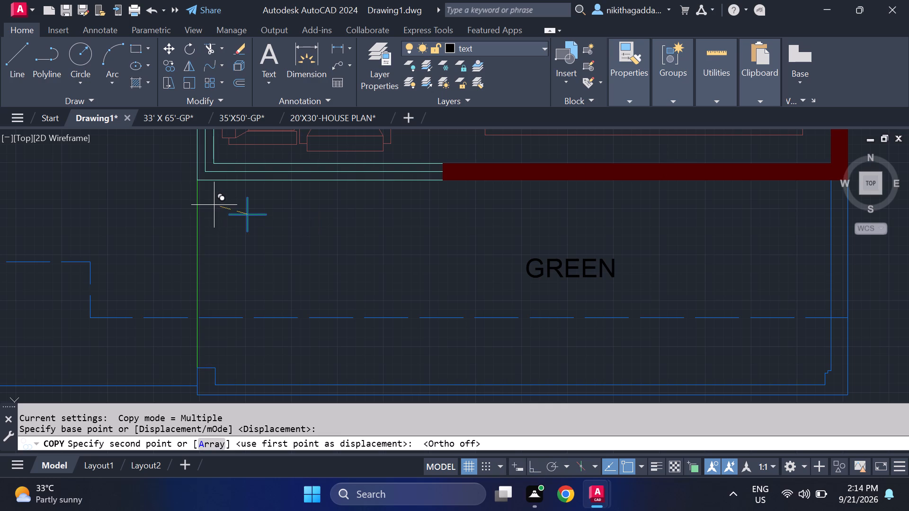
{"action": "scroll", "coordinate": [214, 197], "scroll_direction": "up", "scroll_amount": 3}
{"action": "left_click", "coordinate": [227, 199]}
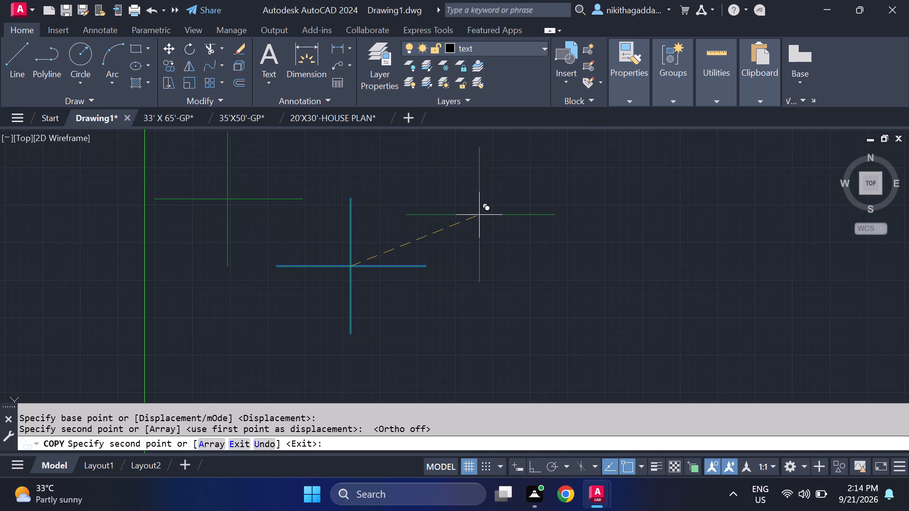
{"action": "left_click", "coordinate": [481, 195]}
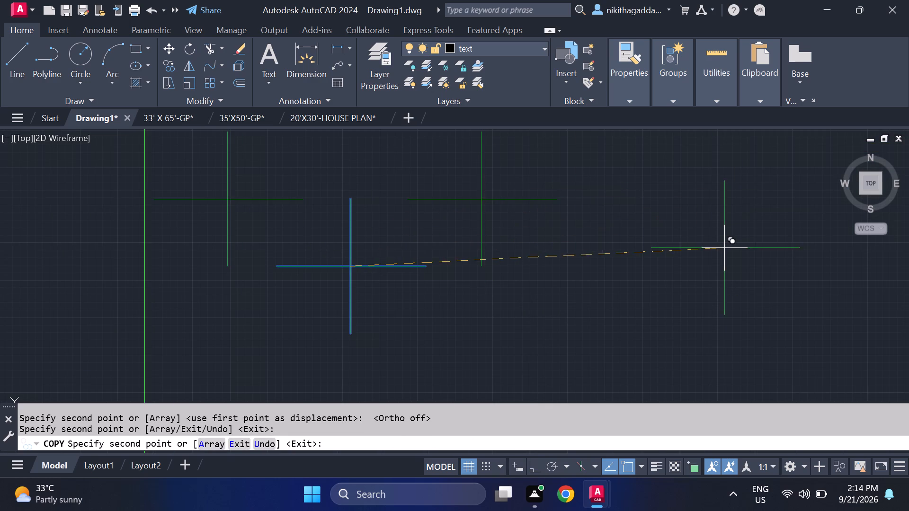
{"action": "left_click", "coordinate": [725, 257]}
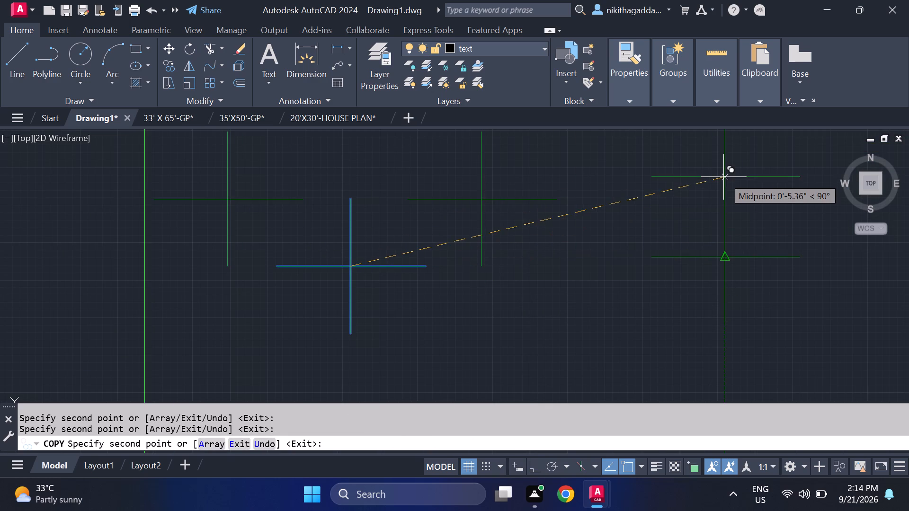
{"action": "middle_click_drag", "start_coordinate": [723, 177], "coordinate": [613, 259]}
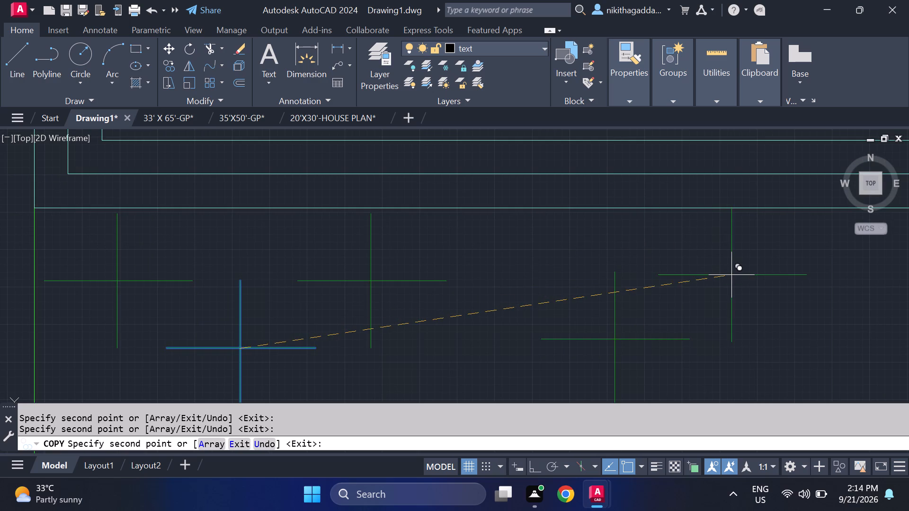
{"action": "left_click", "coordinate": [742, 282]}
Place four more staggered plus mark copies along the front window line and past the start of the solid front wall.
{"action": "middle_click_drag", "start_coordinate": [806, 292], "coordinate": [585, 235]}
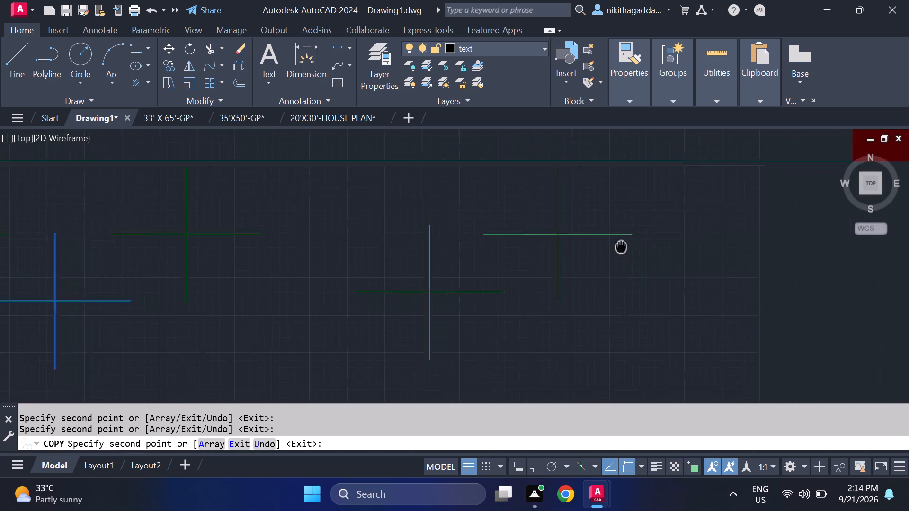
{"action": "middle_click_drag", "start_coordinate": [585, 235], "coordinate": [508, 213]}
{"action": "left_click", "coordinate": [608, 269]}
{"action": "middle_click_drag", "start_coordinate": [725, 197], "coordinate": [599, 280]}
{"action": "left_click", "coordinate": [632, 285]}
{"action": "middle_click_drag", "start_coordinate": [741, 316], "coordinate": [622, 248]}
{"action": "left_click", "coordinate": [680, 288]}
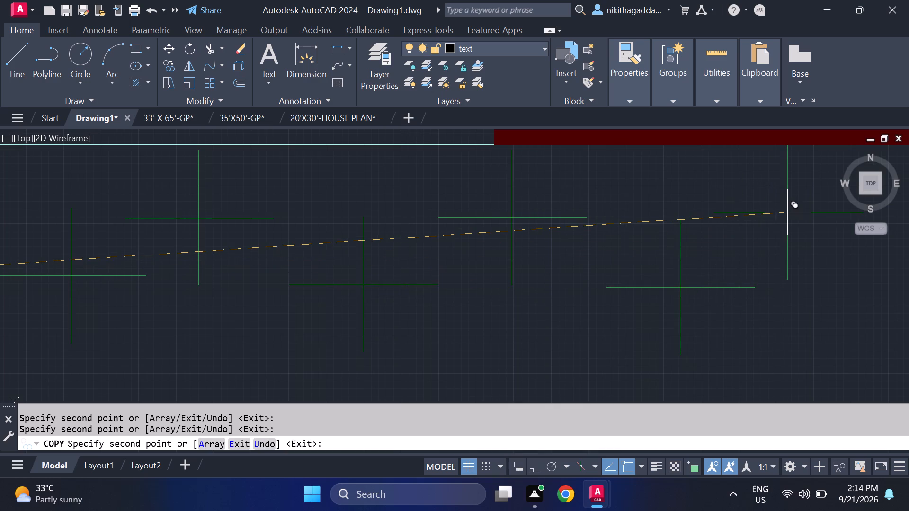
{"action": "middle_click_drag", "start_coordinate": [785, 228], "coordinate": [723, 264]}
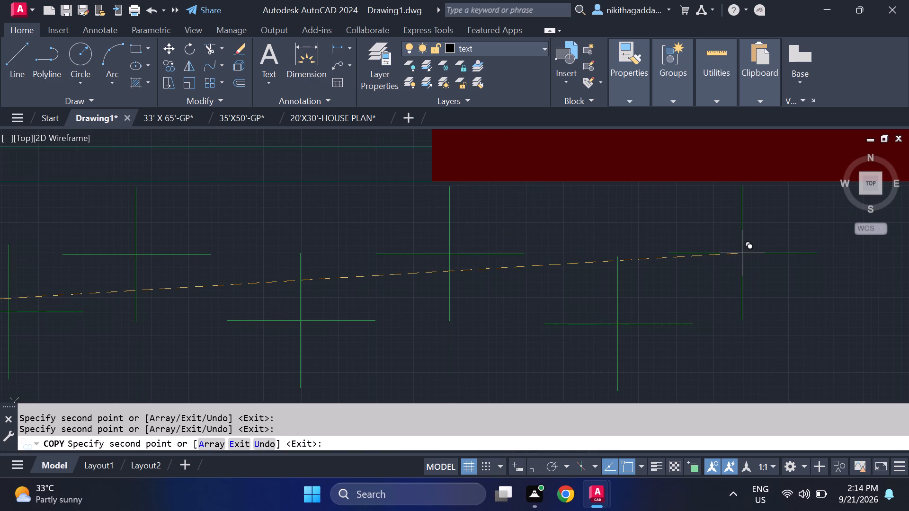
{"action": "left_click", "coordinate": [741, 253]}
Place four more staggered plus mark copies below the solid front wall, above the GREEN label.
{"action": "middle_click_drag", "start_coordinate": [788, 268], "coordinate": [578, 253]}
{"action": "scroll", "coordinate": [568, 255], "scroll_direction": "down", "scroll_amount": 5}
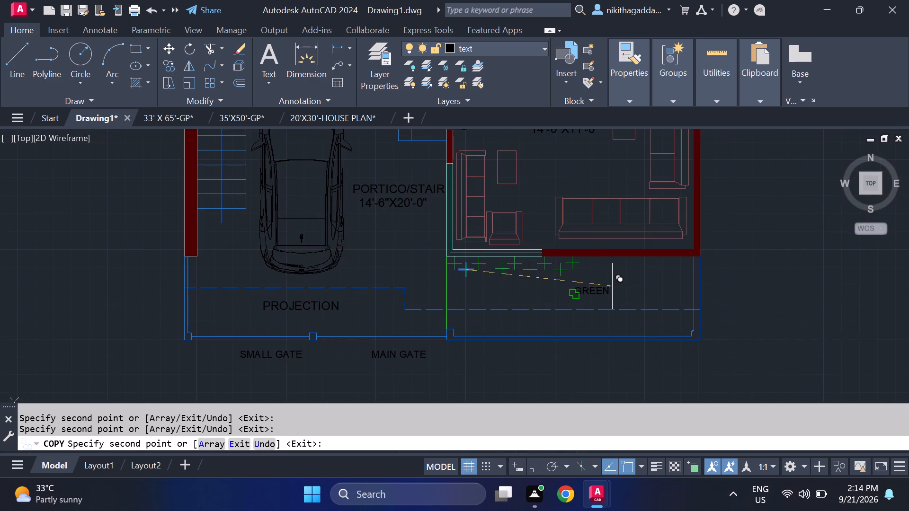
{"action": "middle_click_drag", "start_coordinate": [610, 283], "coordinate": [561, 297]}
{"action": "scroll", "coordinate": [556, 286], "scroll_direction": "up", "scroll_amount": 3}
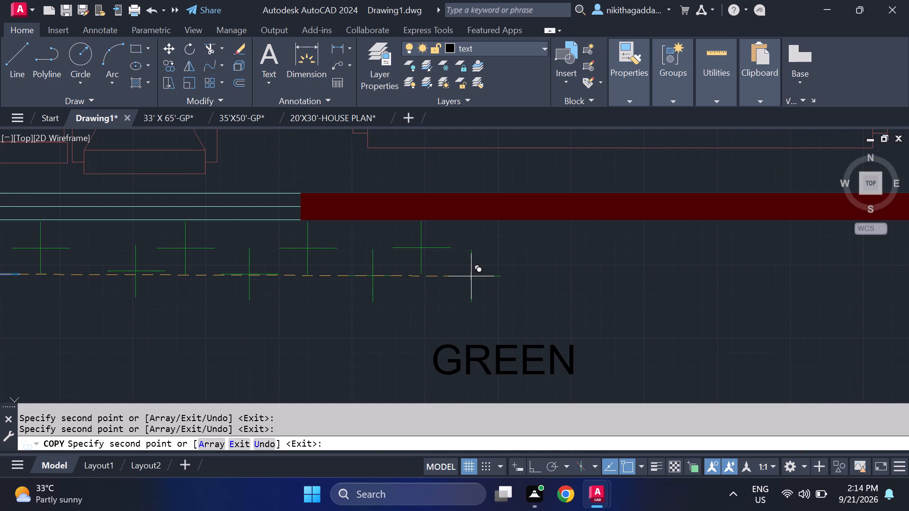
{"action": "left_click", "coordinate": [468, 277]}
{"action": "left_click", "coordinate": [513, 247]}
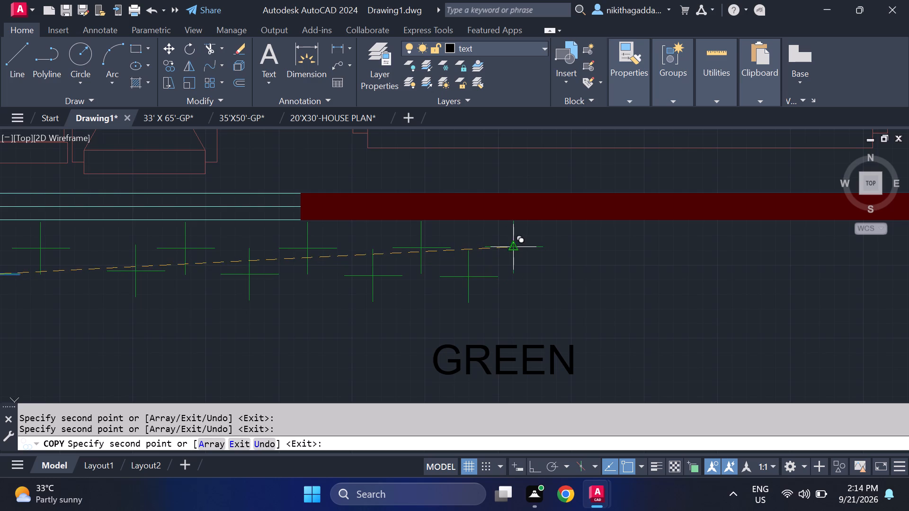
{"action": "left_click", "coordinate": [575, 277]}
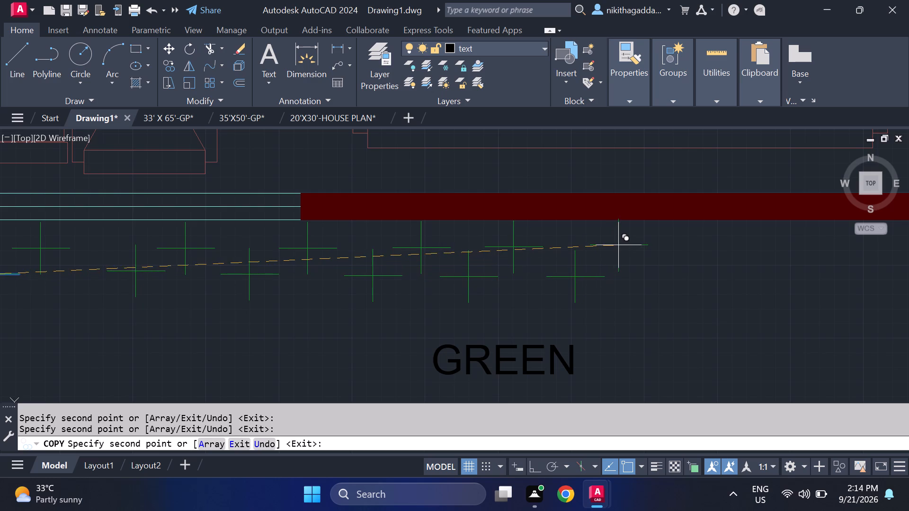
{"action": "left_click", "coordinate": [618, 245]}
Place six more staggered plus mark copies below the solid front wall up to its far corner.
{"action": "scroll", "coordinate": [665, 253], "scroll_direction": "down", "scroll_amount": 2}
{"action": "middle_click_drag", "start_coordinate": [666, 254], "coordinate": [533, 279]}
{"action": "scroll", "coordinate": [521, 292], "scroll_direction": "up", "scroll_amount": 2}
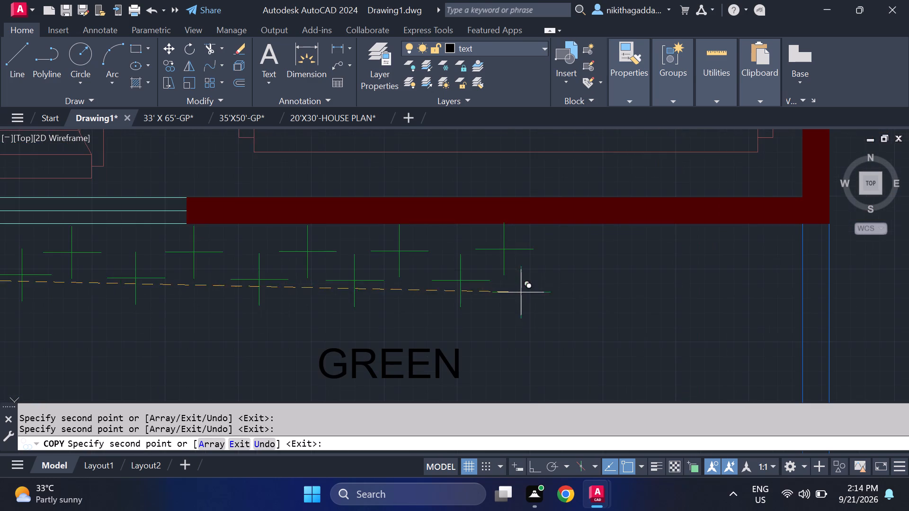
{"action": "left_click", "coordinate": [541, 295]}
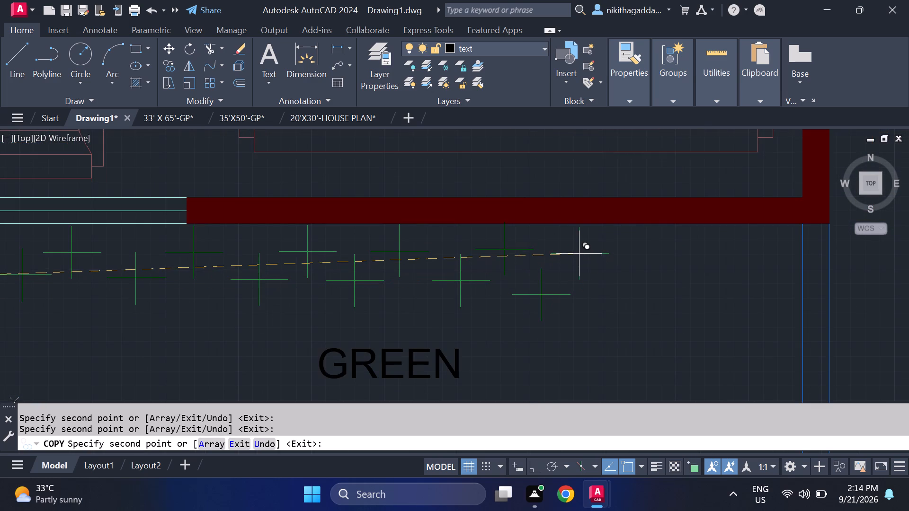
{"action": "left_click", "coordinate": [579, 254]}
{"action": "left_click", "coordinate": [630, 295]}
{"action": "left_click", "coordinate": [685, 255]}
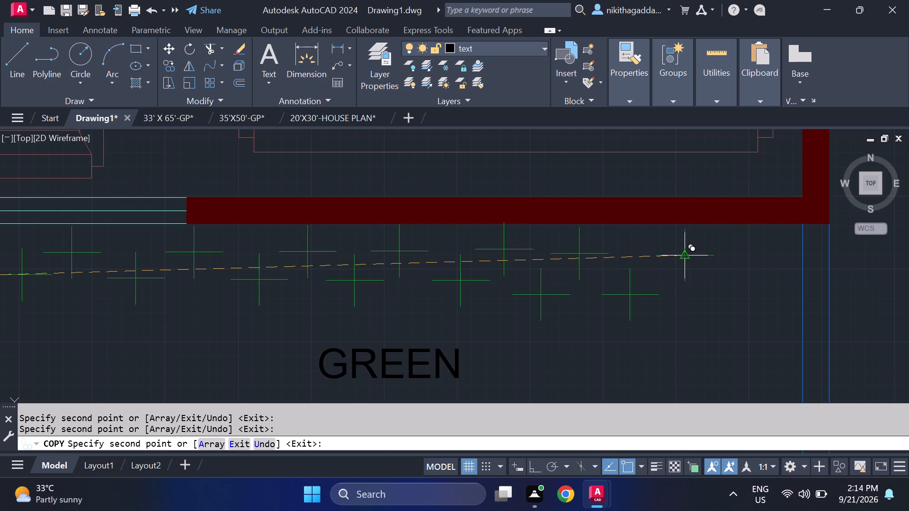
{"action": "left_click_drag", "start_coordinate": [737, 301], "coordinate": [742, 298]}
{"action": "left_click", "coordinate": [773, 255]}
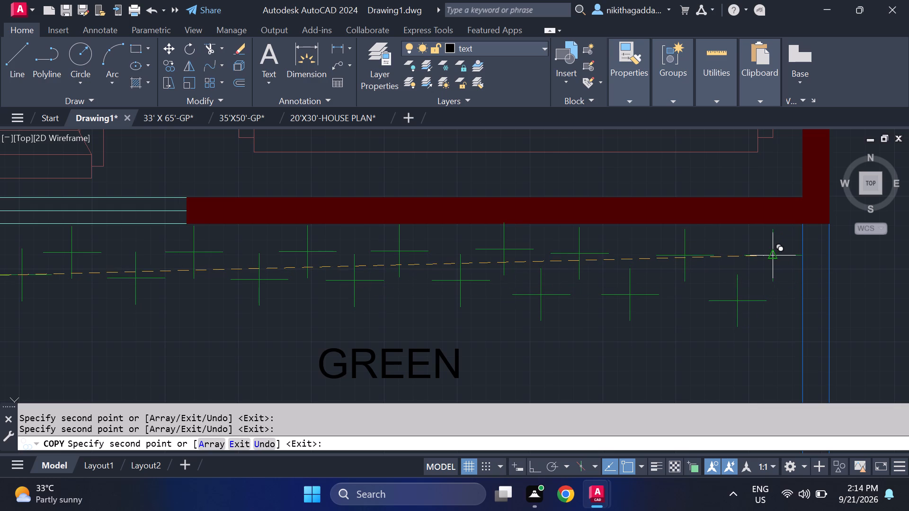
Place eight more staggered plus mark copies in two rows above the dashed projection line, from the portico-side edge towards the GREEN label.
{"action": "scroll", "coordinate": [760, 276], "scroll_direction": "down", "scroll_amount": 3}
{"action": "scroll", "coordinate": [579, 301], "scroll_direction": "up", "scroll_amount": 2}
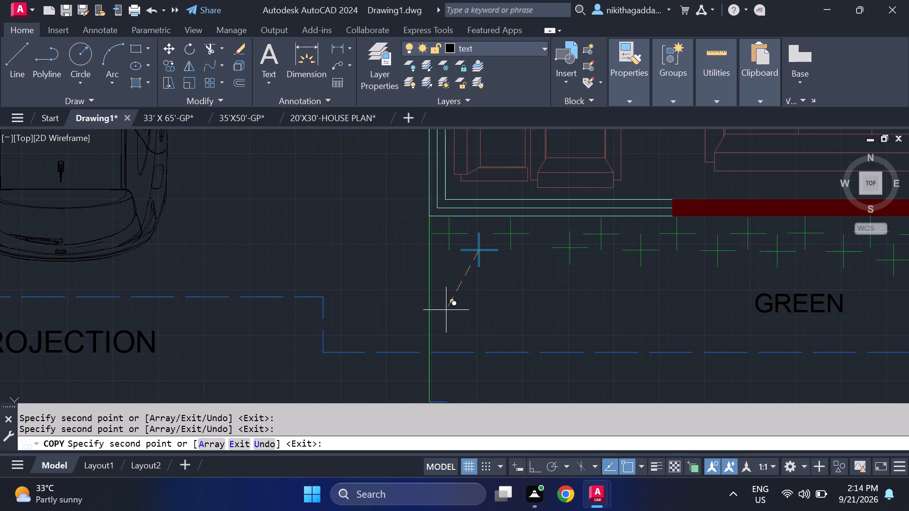
{"action": "left_click", "coordinate": [447, 284]}
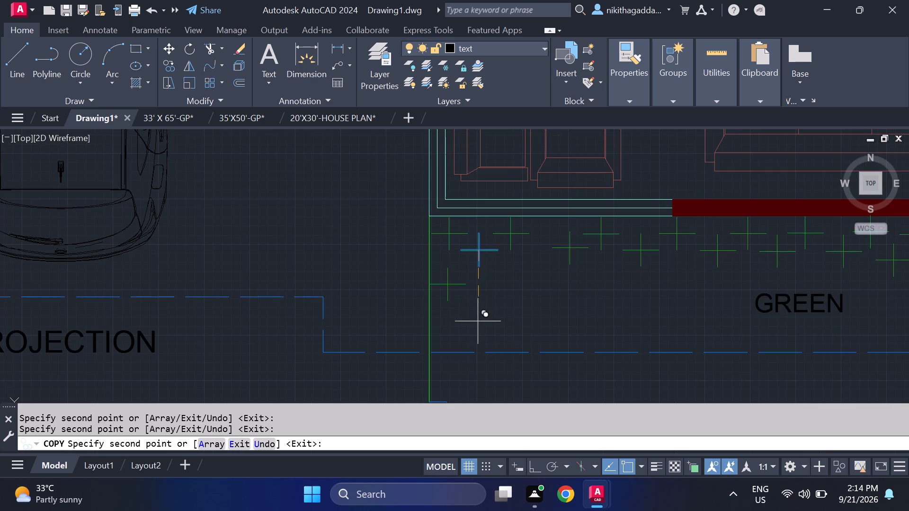
{"action": "left_click", "coordinate": [478, 318]}
{"action": "left_click", "coordinate": [513, 289]}
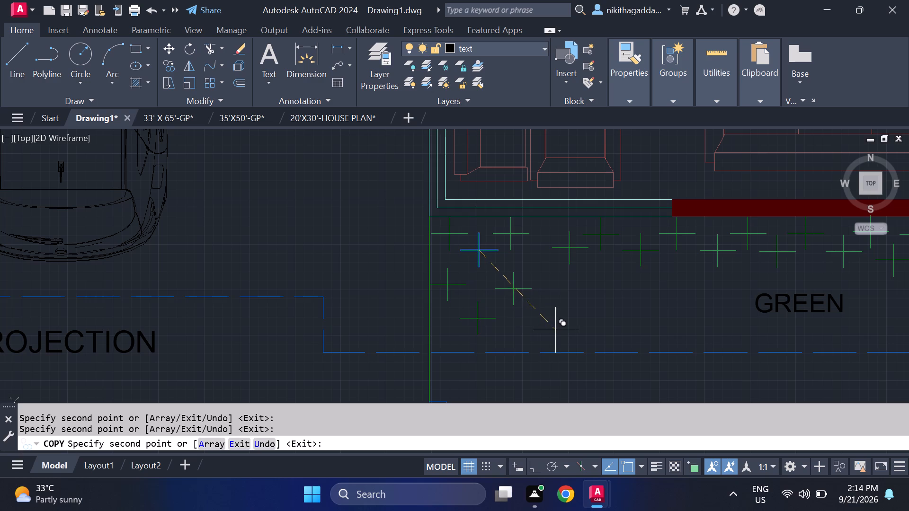
{"action": "left_click", "coordinate": [560, 317]}
{"action": "left_click", "coordinate": [601, 286]}
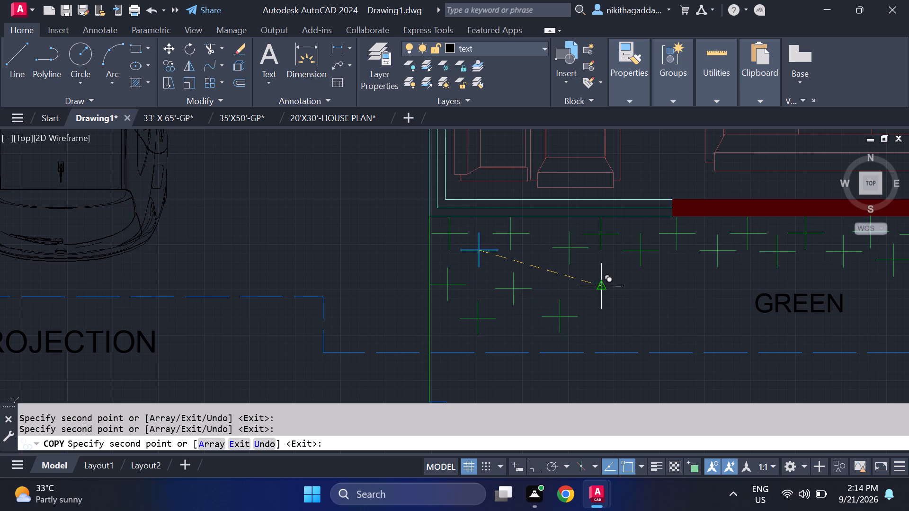
{"action": "left_click", "coordinate": [642, 324]}
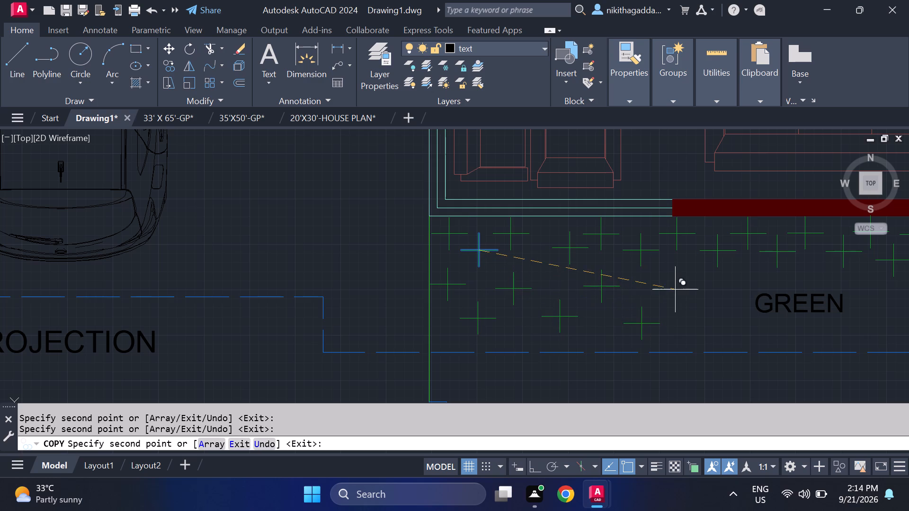
{"action": "left_click", "coordinate": [676, 290]}
{"action": "left_click", "coordinate": [718, 321]}
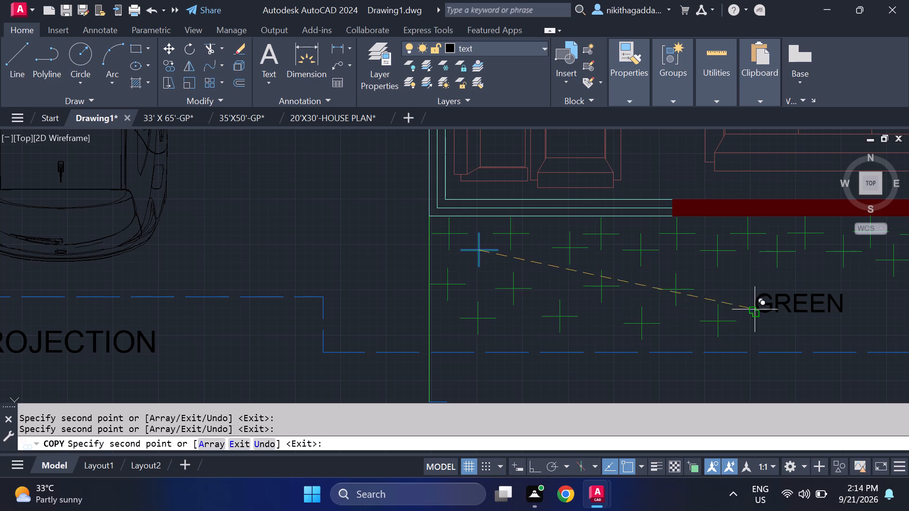
Place six staggered plus mark copies around the GREEN label, keeping them above the dashed projection line.
{"action": "middle_click_drag", "start_coordinate": [755, 301], "coordinate": [412, 285]}
{"action": "scroll", "coordinate": [384, 269], "scroll_direction": "up", "scroll_amount": 2}
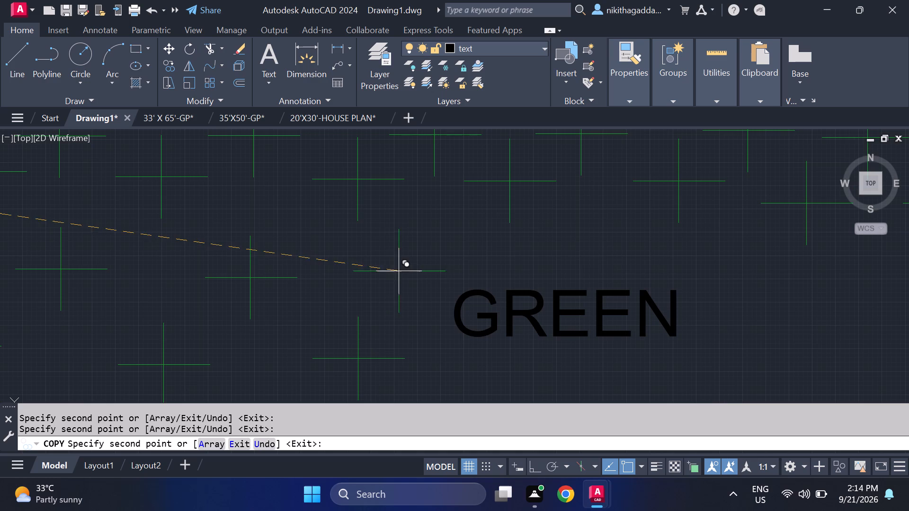
{"action": "left_click", "coordinate": [432, 264]}
{"action": "middle_click_drag", "start_coordinate": [551, 352], "coordinate": [535, 309]}
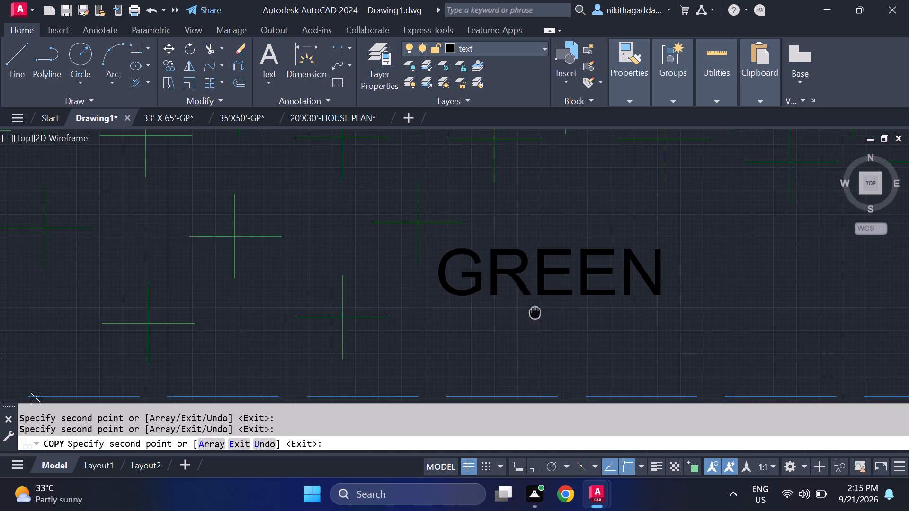
{"action": "left_click", "coordinate": [479, 343]}
{"action": "middle_click_drag", "start_coordinate": [624, 316], "coordinate": [551, 343]}
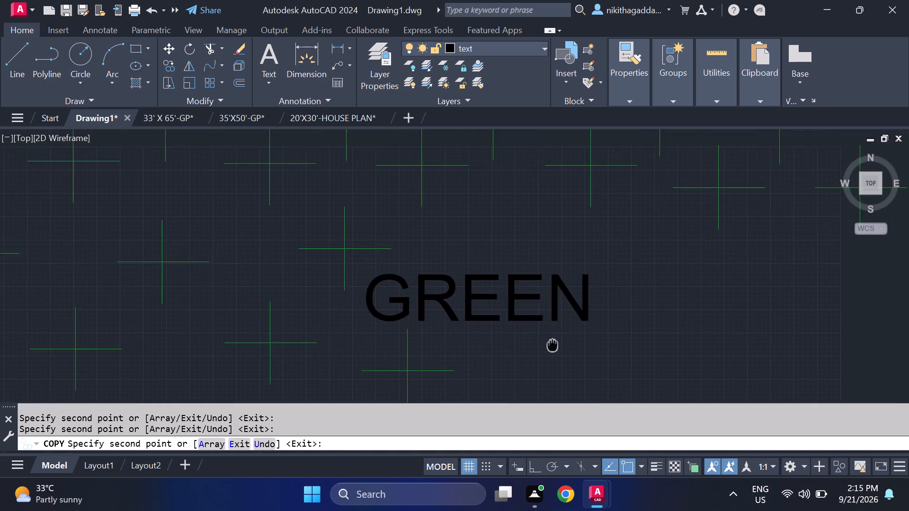
{"action": "middle_click_drag", "start_coordinate": [551, 343], "coordinate": [527, 328]}
{"action": "scroll", "coordinate": [503, 298], "scroll_direction": "down", "scroll_amount": 2}
{"action": "scroll", "coordinate": [502, 303], "scroll_direction": "up", "scroll_amount": 2}
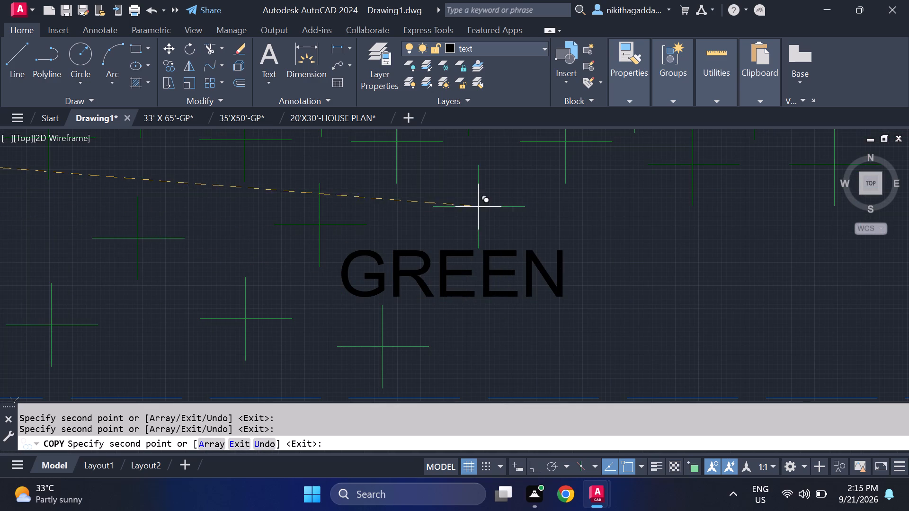
{"action": "left_click", "coordinate": [468, 203]}
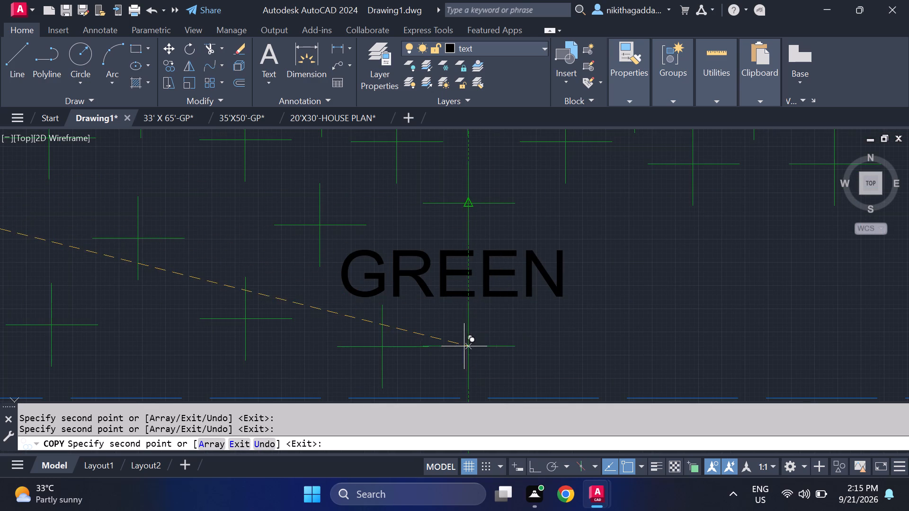
{"action": "left_click", "coordinate": [471, 346]}
{"action": "left_click", "coordinate": [583, 241]}
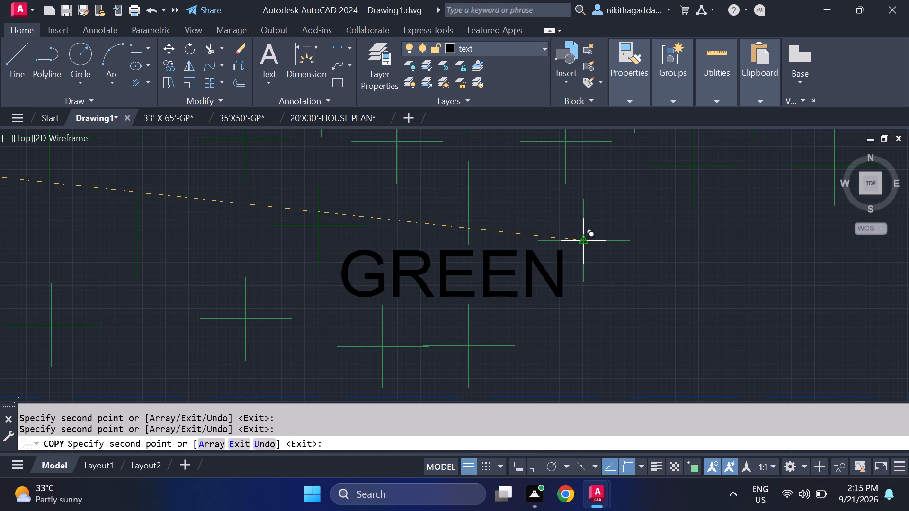
{"action": "left_click", "coordinate": [590, 350]}
Place seven staggered plus mark copies between the GREEN label and the far boundary line, above the dashed projection line.
{"action": "scroll", "coordinate": [684, 301], "scroll_direction": "down", "scroll_amount": 2}
{"action": "middle_click_drag", "start_coordinate": [685, 301], "coordinate": [613, 296]}
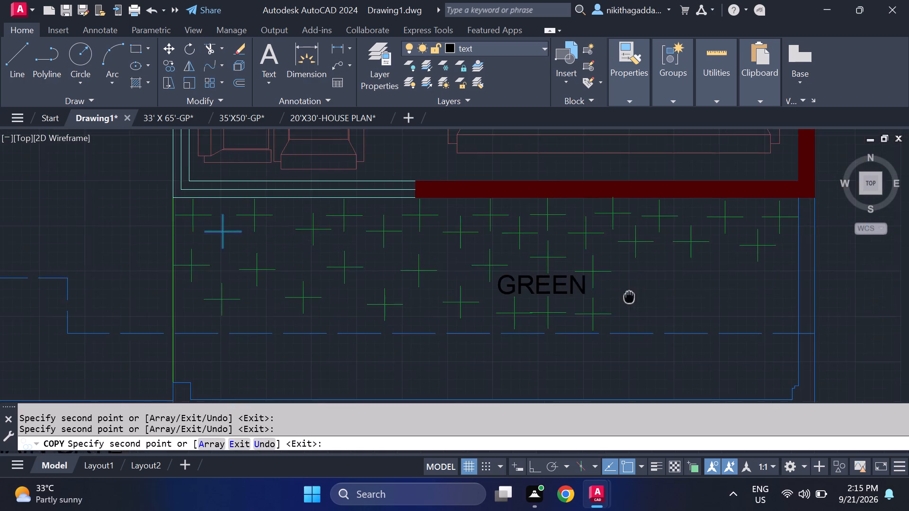
{"action": "middle_click_drag", "start_coordinate": [613, 296], "coordinate": [583, 299]}
{"action": "scroll", "coordinate": [580, 289], "scroll_direction": "up", "scroll_amount": 1}
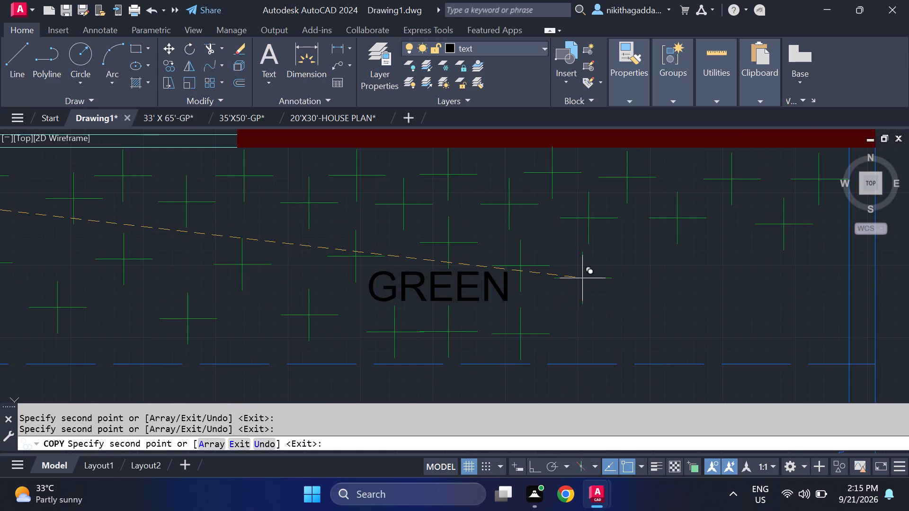
{"action": "left_click", "coordinate": [580, 321]}
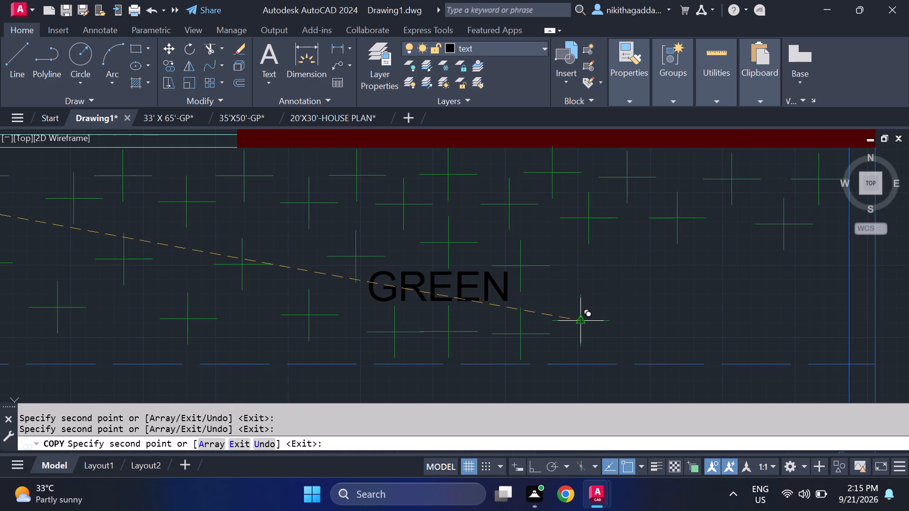
{"action": "left_click", "coordinate": [626, 257]}
{"action": "left_click", "coordinate": [659, 328]}
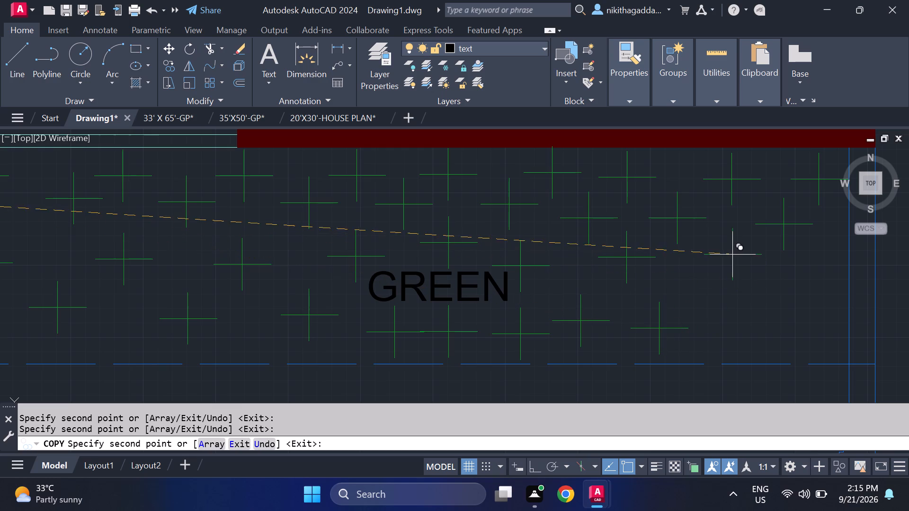
{"action": "left_click", "coordinate": [731, 252]}
{"action": "left_click", "coordinate": [735, 331]}
{"action": "left_click", "coordinate": [816, 261]}
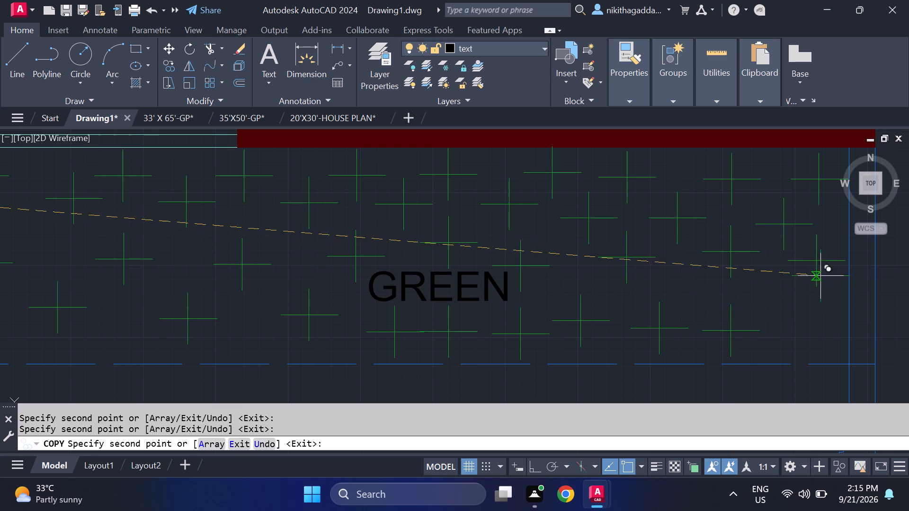
{"action": "left_click", "coordinate": [811, 334]}
Fill the gaps just above the dashed projection line near the portico-side edge with three plus mark copies and end the copying.
{"action": "scroll", "coordinate": [555, 321], "scroll_direction": "down", "scroll_amount": 3}
{"action": "scroll", "coordinate": [413, 328], "scroll_direction": "up", "scroll_amount": 3}
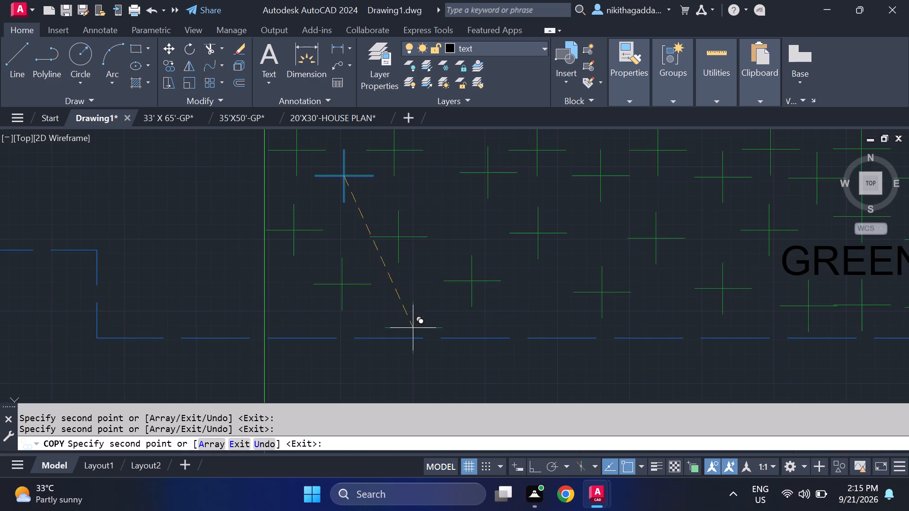
{"action": "left_click", "coordinate": [285, 310]}
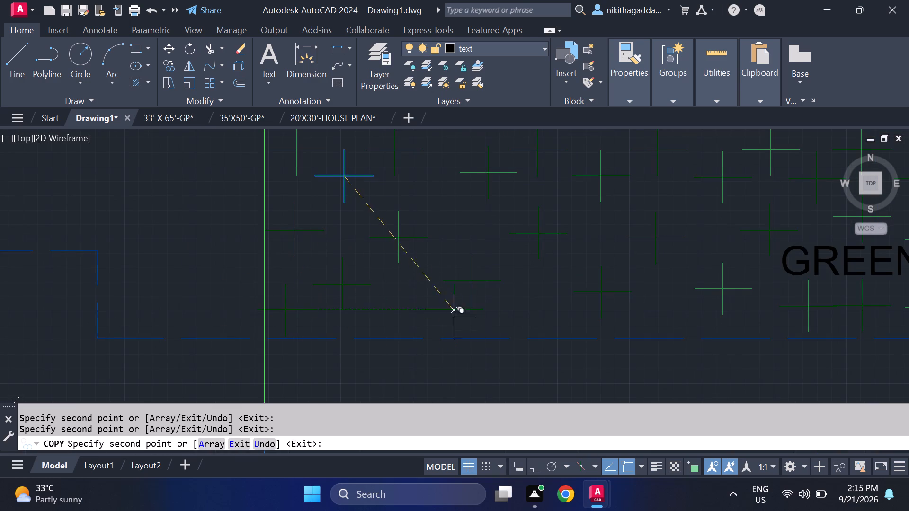
{"action": "left_click", "coordinate": [432, 310]}
{"action": "scroll", "coordinate": [516, 266], "scroll_direction": "down", "scroll_amount": 3}
{"action": "scroll", "coordinate": [532, 294], "scroll_direction": "up", "scroll_amount": 3}
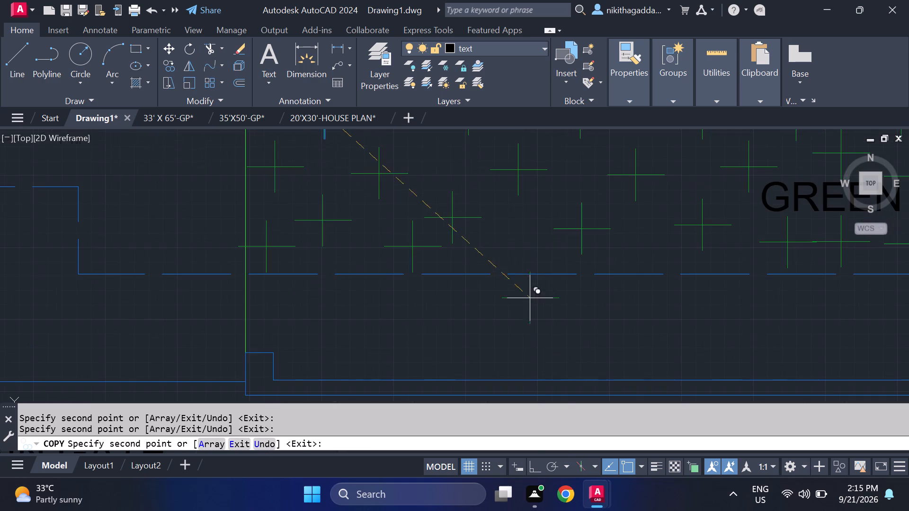
{"action": "left_click", "coordinate": [522, 244]}
{"action": "scroll", "coordinate": [625, 243], "scroll_direction": "down", "scroll_amount": 3}
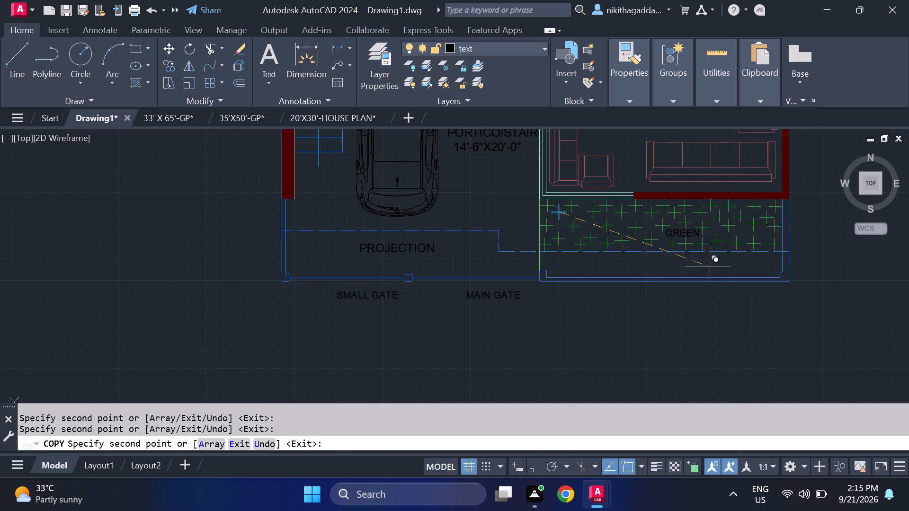
{"action": "key", "text": "Escape"}
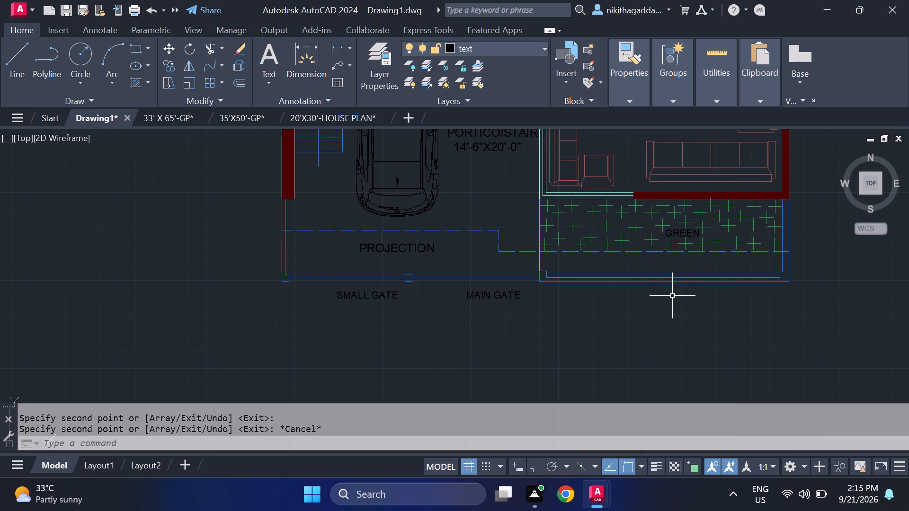
Copy a plus mark from its centre to one gap at the dashed projection line and three staggered spots below it by the portico-side edge.
{"action": "scroll", "coordinate": [687, 189], "scroll_direction": "down", "scroll_amount": 2}
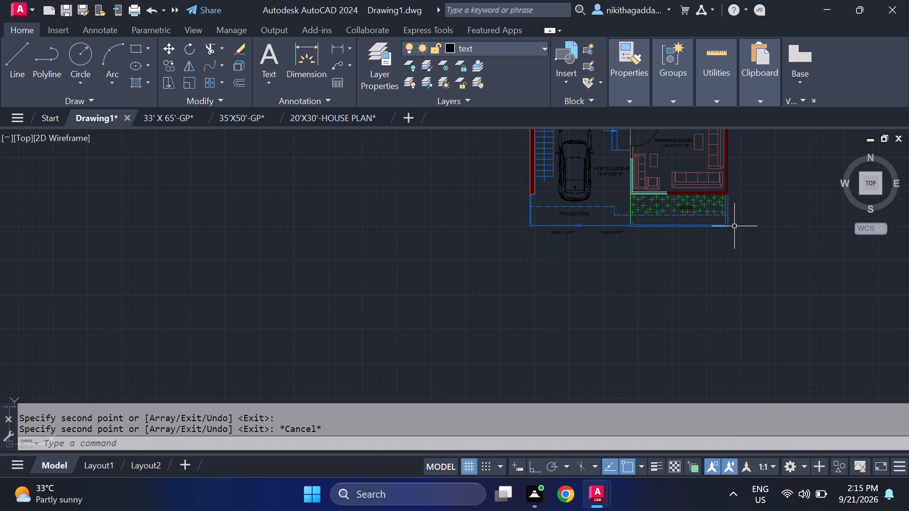
{"action": "middle_click_drag", "start_coordinate": [734, 226], "coordinate": [707, 269]}
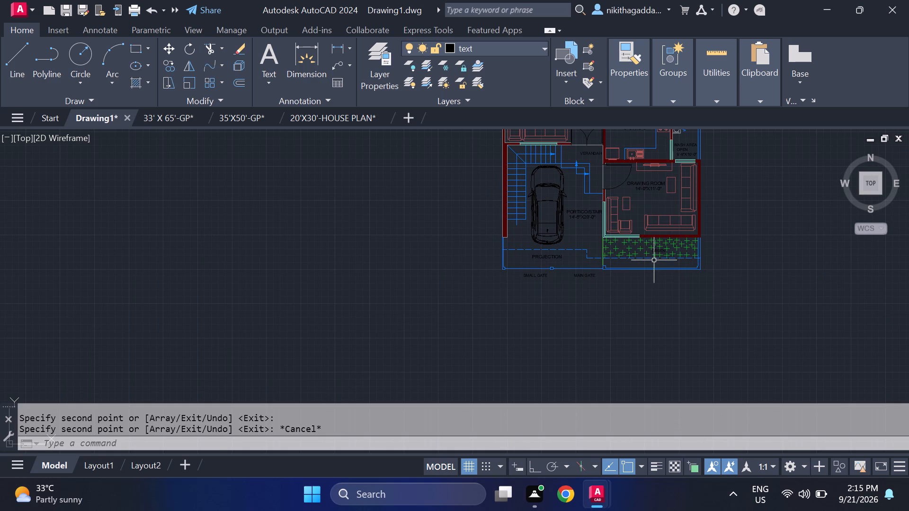
{"action": "scroll", "coordinate": [650, 260], "scroll_direction": "up", "scroll_amount": 3}
{"action": "scroll", "coordinate": [606, 250], "scroll_direction": "up", "scroll_amount": 2}
{"action": "left_click", "coordinate": [588, 199]}
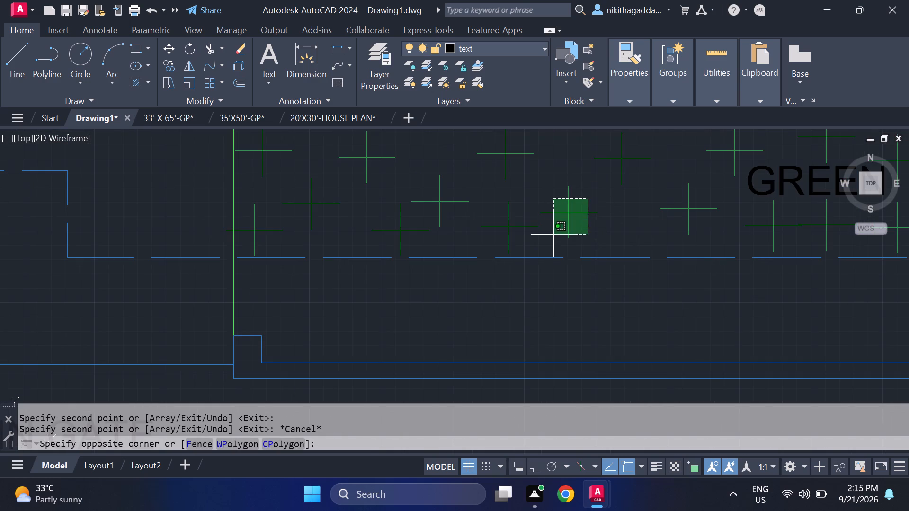
{"action": "left_click", "coordinate": [558, 239]}
{"action": "type", "text": "CO"}
{"action": "key", "text": "Return"}
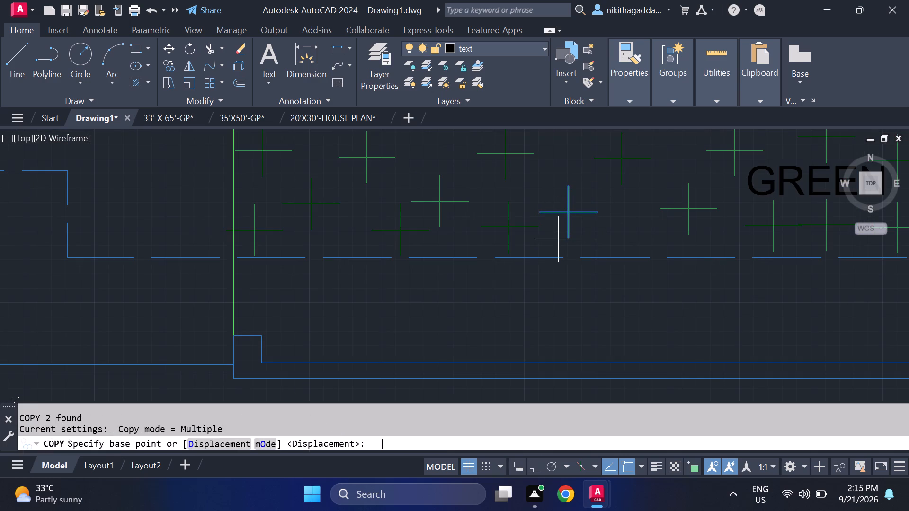
{"action": "left_click", "coordinate": [572, 212]}
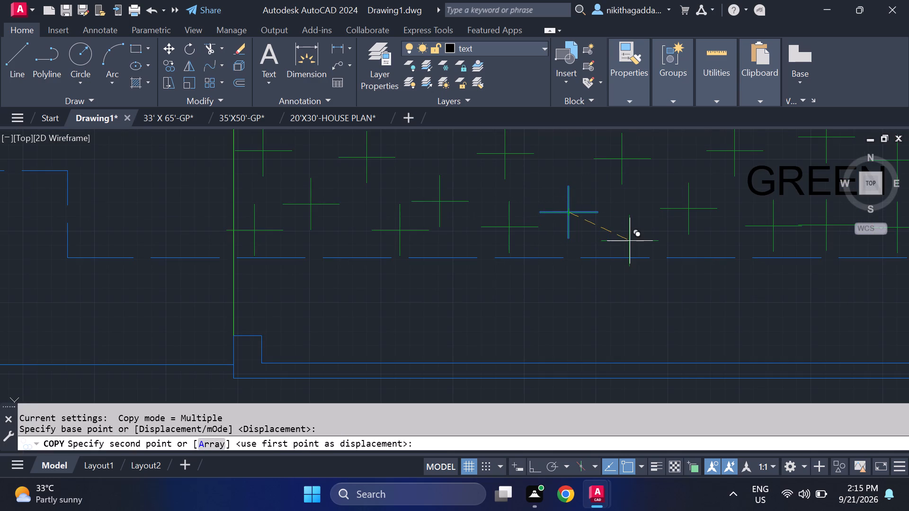
{"action": "left_click", "coordinate": [630, 241]}
{"action": "left_click", "coordinate": [254, 294]}
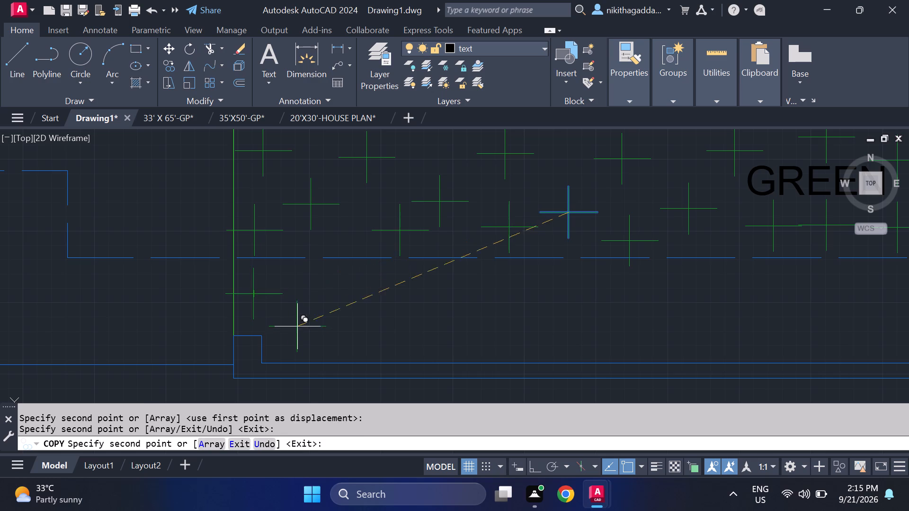
{"action": "left_click", "coordinate": [303, 328]}
{"action": "left_click", "coordinate": [357, 285]}
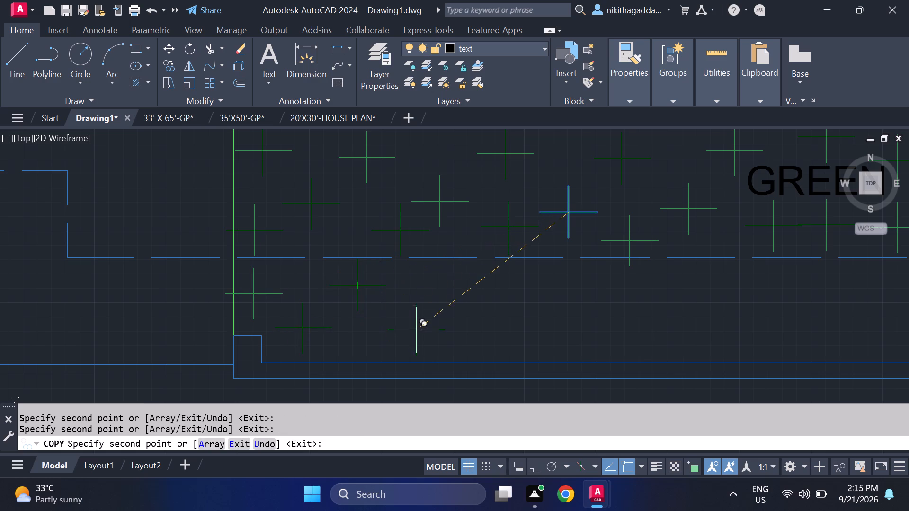
Place seven more staggered plus mark copies between the dashed projection line and the front compound wall, continuing away from the portico side.
{"action": "left_click", "coordinate": [419, 333]}
{"action": "left_click", "coordinate": [462, 270]}
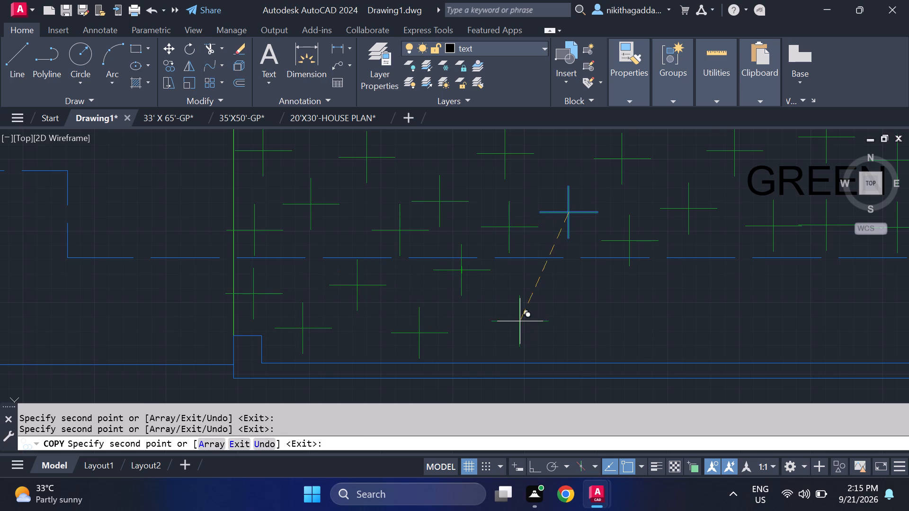
{"action": "left_click", "coordinate": [519, 336]}
{"action": "left_click", "coordinate": [566, 265]}
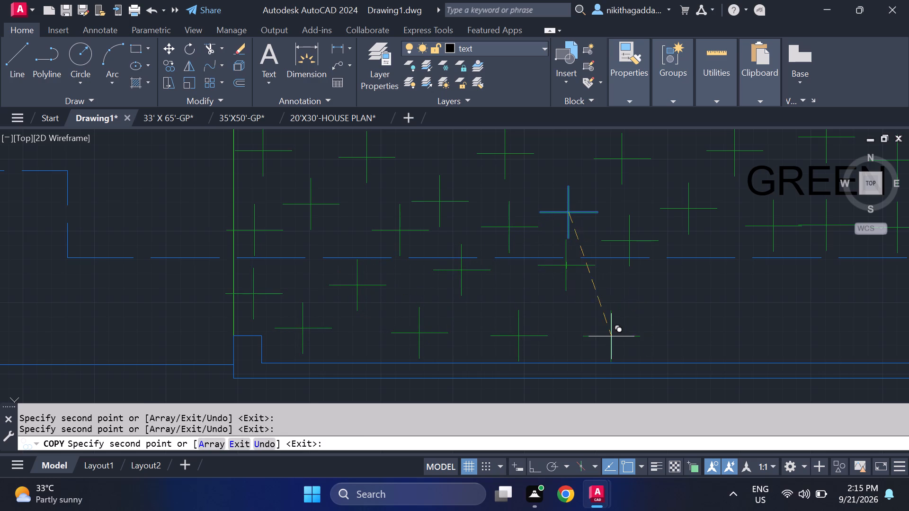
{"action": "left_click_drag", "start_coordinate": [613, 336], "coordinate": [616, 332]}
{"action": "left_click", "coordinate": [677, 275]}
{"action": "left_click", "coordinate": [748, 332]}
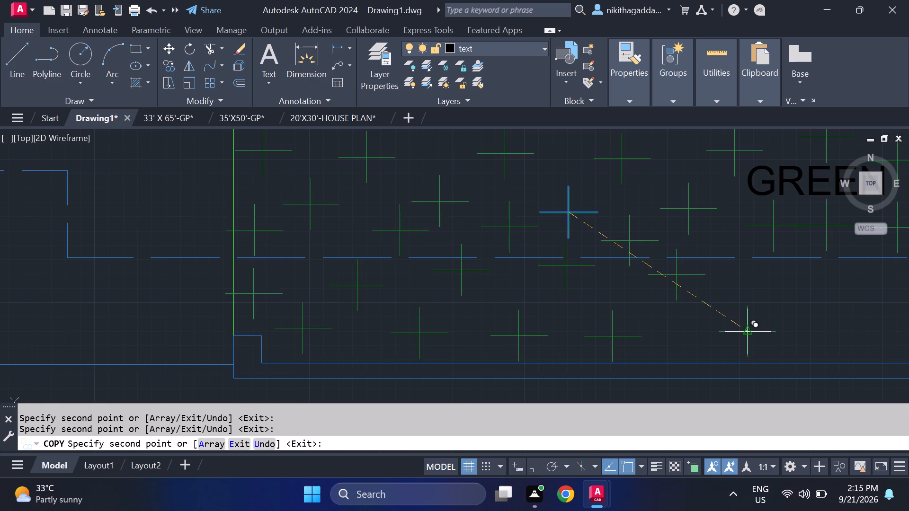
Place five more staggered plus mark copies between the dashed projection line and the front compound wall, continuing past the GREEN label.
{"action": "middle_click_drag", "start_coordinate": [767, 311], "coordinate": [506, 241]}
{"action": "left_click", "coordinate": [505, 211]}
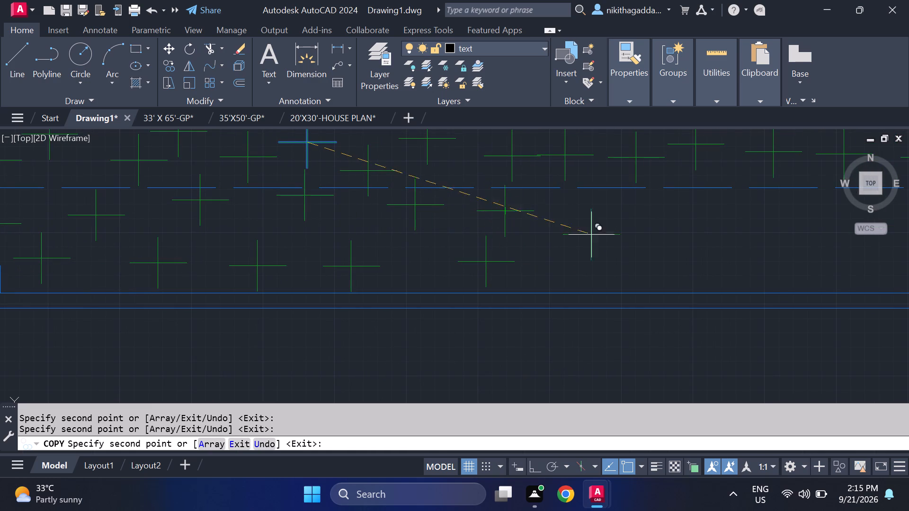
{"action": "left_click_drag", "start_coordinate": [565, 265], "coordinate": [570, 254]}
{"action": "left_click", "coordinate": [613, 204]}
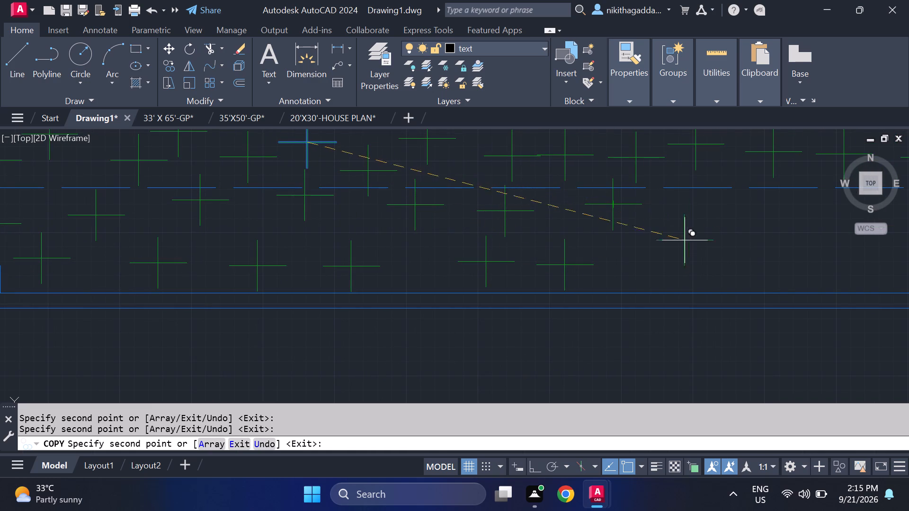
{"action": "left_click", "coordinate": [686, 263]}
{"action": "left_click", "coordinate": [721, 209]}
Place the last four staggered plus mark copies below the dashed projection line up to the far compound wall corner and end the copying.
{"action": "middle_click_drag", "start_coordinate": [746, 225], "coordinate": [581, 231]}
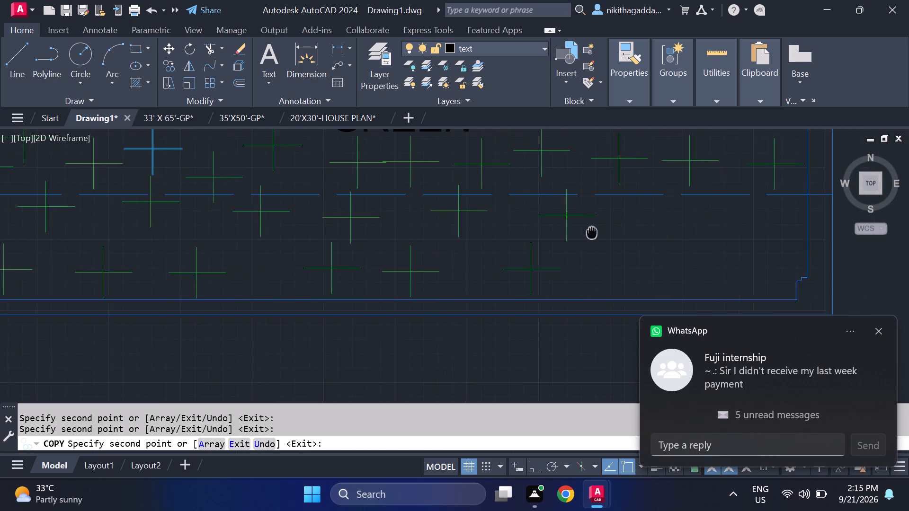
{"action": "middle_click_drag", "start_coordinate": [581, 231], "coordinate": [577, 231]}
{"action": "left_click", "coordinate": [880, 334]}
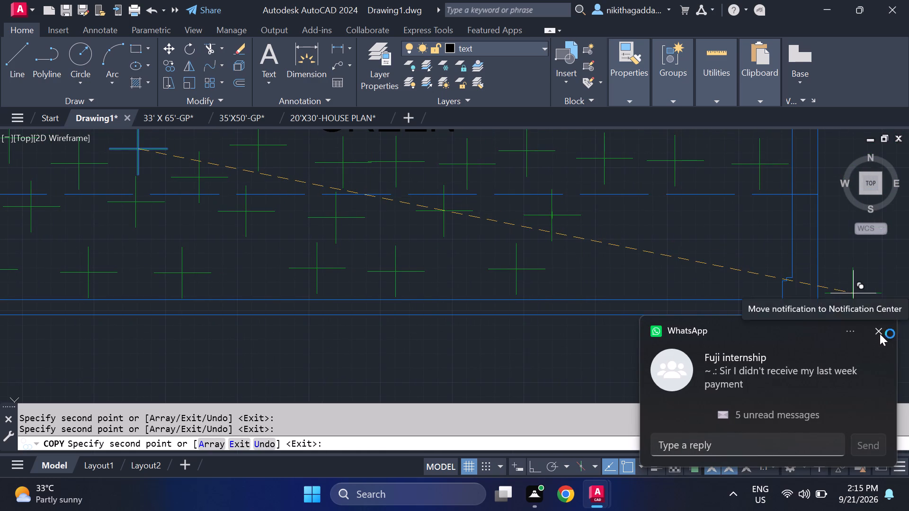
{"action": "left_click", "coordinate": [608, 269]}
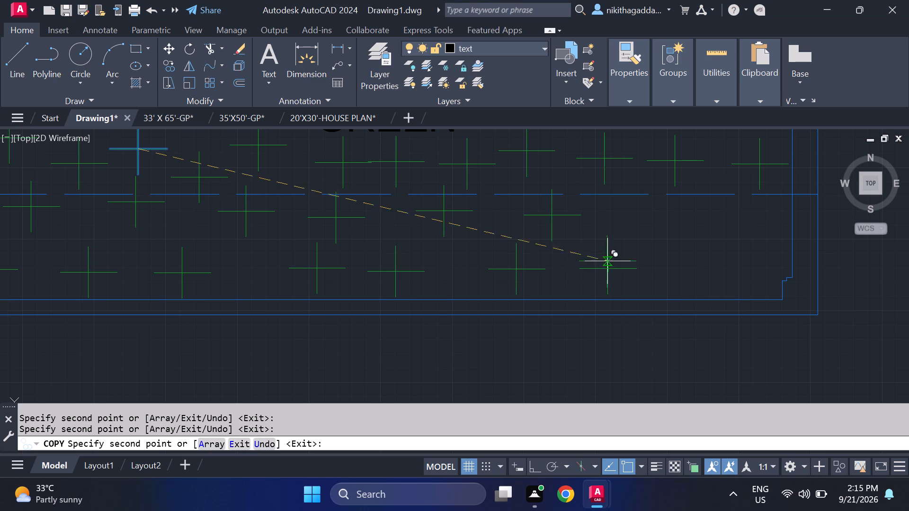
{"action": "left_click", "coordinate": [644, 206]}
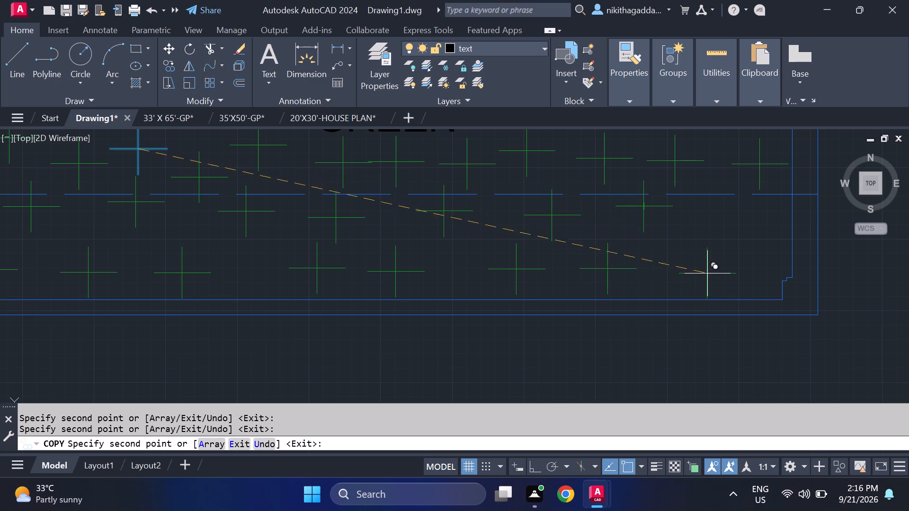
{"action": "left_click", "coordinate": [703, 265]}
{"action": "left_click", "coordinate": [754, 222]}
{"action": "scroll", "coordinate": [761, 246], "scroll_direction": "down", "scroll_amount": 2}
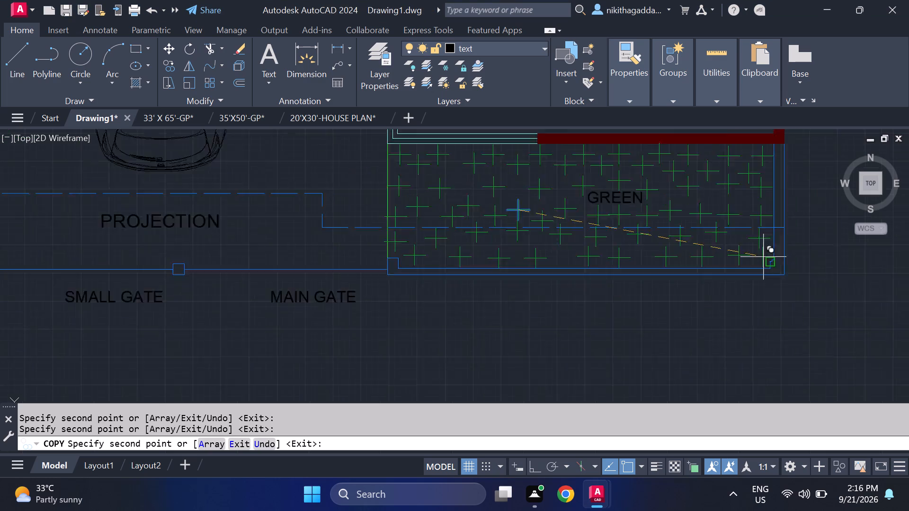
{"action": "scroll", "coordinate": [763, 261], "scroll_direction": "down", "scroll_amount": 2}
{"action": "key", "text": "Escape"}
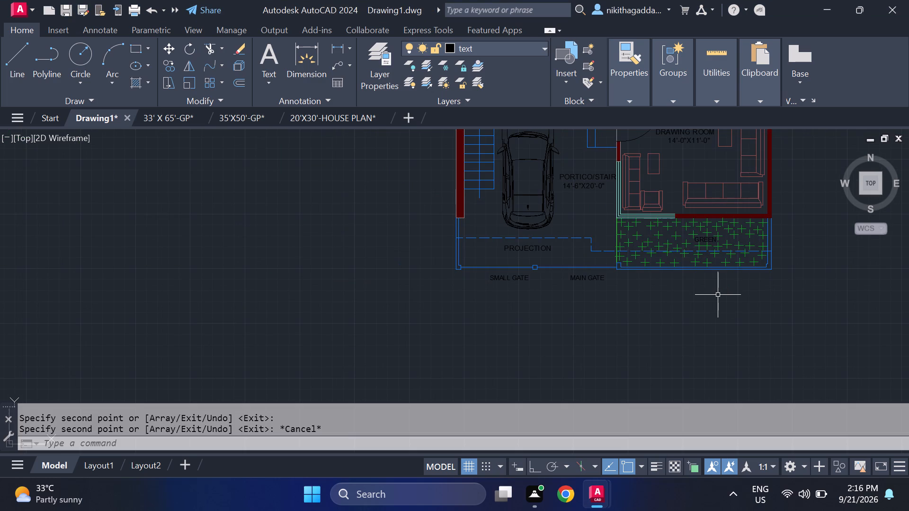
Review the filled GREEN strip together with the portico, gates and adjoining rooms of the floor plan.
{"action": "middle_click_drag", "start_coordinate": [567, 361], "coordinate": [444, 378]}
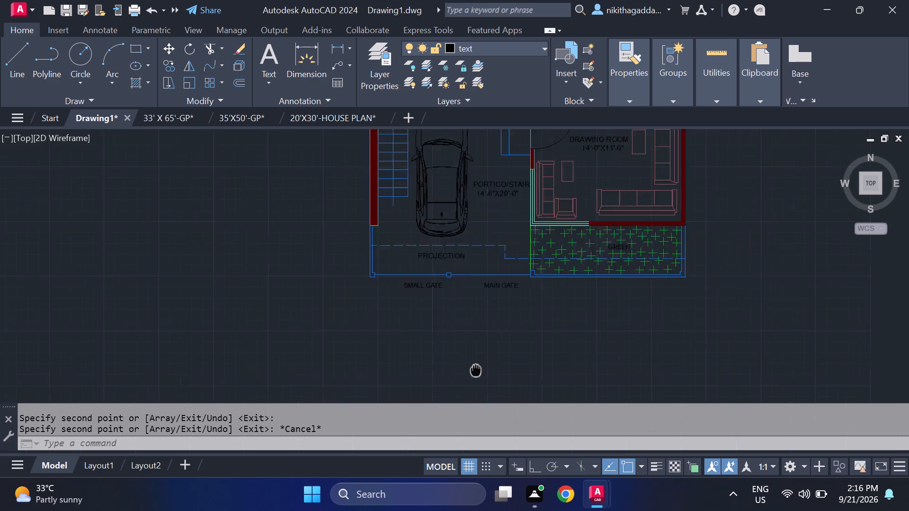
{"action": "middle_click_drag", "start_coordinate": [444, 378], "coordinate": [377, 396]}
{"action": "scroll", "coordinate": [343, 274], "scroll_direction": "down", "scroll_amount": 1}
{"action": "middle_click_drag", "start_coordinate": [452, 263], "coordinate": [489, 354]}
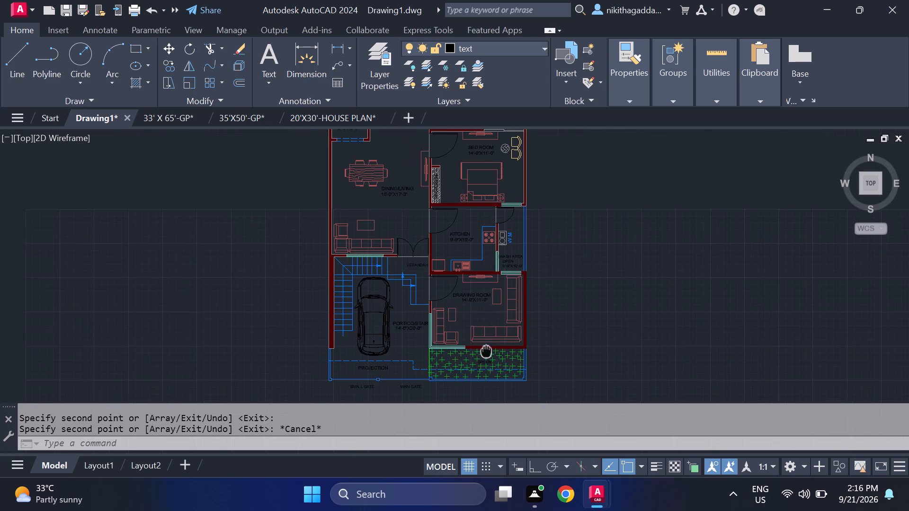
{"action": "middle_click_drag", "start_coordinate": [489, 354], "coordinate": [490, 357]}
{"action": "middle_click", "coordinate": [490, 357]}
{"action": "middle_click_drag", "start_coordinate": [372, 289], "coordinate": [365, 265]}
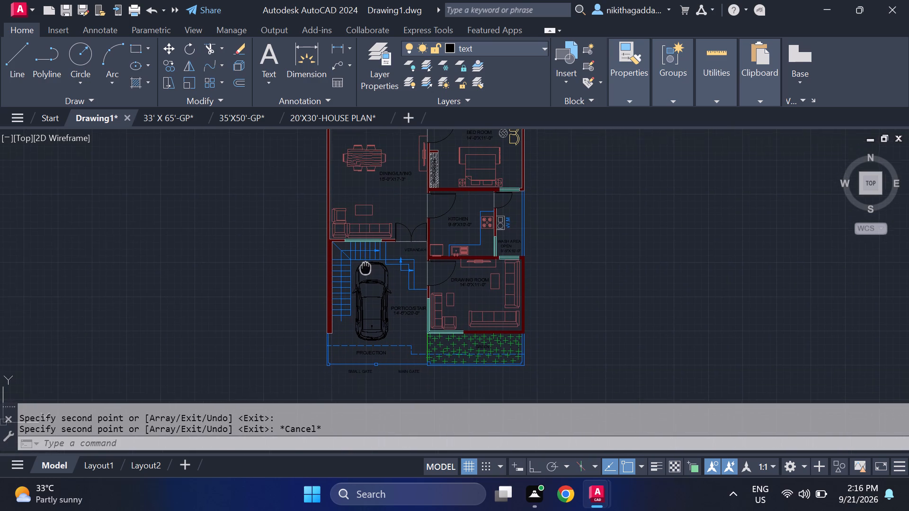
{"action": "middle_click_drag", "start_coordinate": [365, 265], "coordinate": [365, 263]}
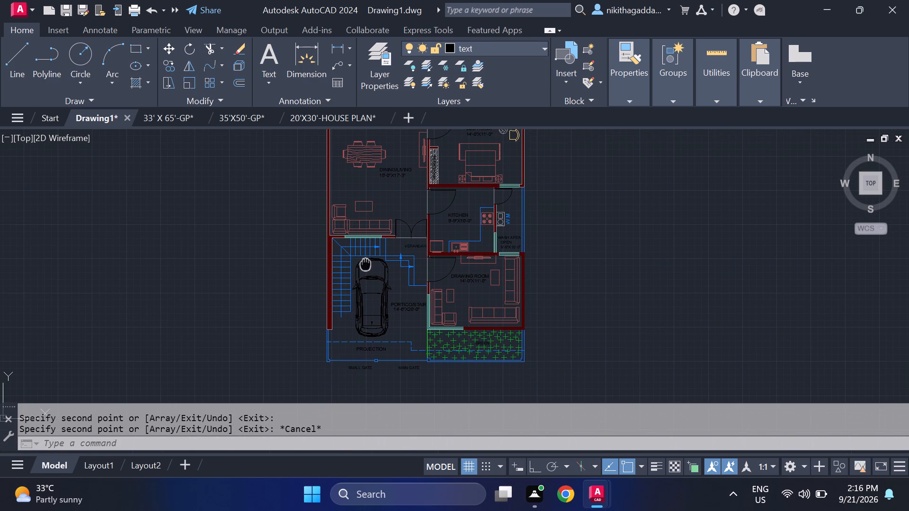
{"action": "middle_click_drag", "start_coordinate": [365, 263], "coordinate": [357, 242]}
{"action": "middle_click_drag", "start_coordinate": [369, 305], "coordinate": [379, 246]}
{"action": "middle_click_drag", "start_coordinate": [386, 286], "coordinate": [383, 290]}
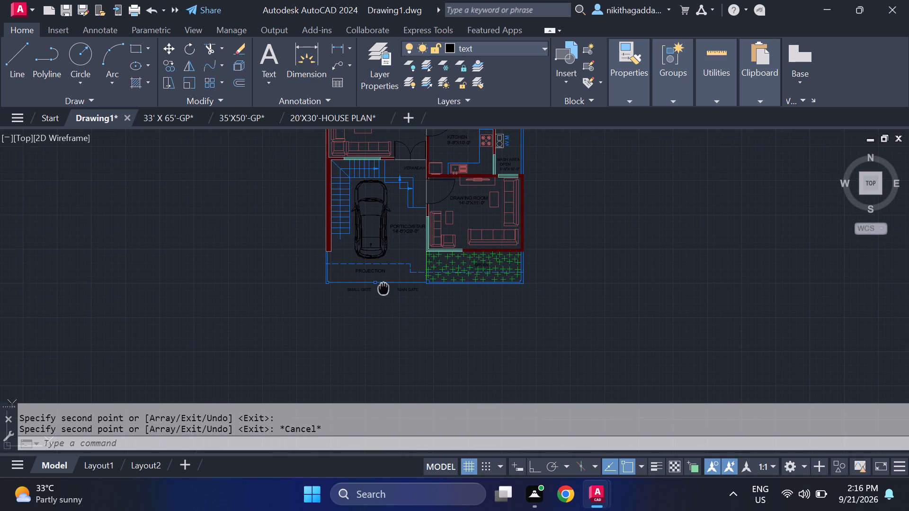
{"action": "middle_click_drag", "start_coordinate": [383, 290], "coordinate": [383, 325]}
{"action": "middle_click_drag", "start_coordinate": [366, 230], "coordinate": [402, 288]}
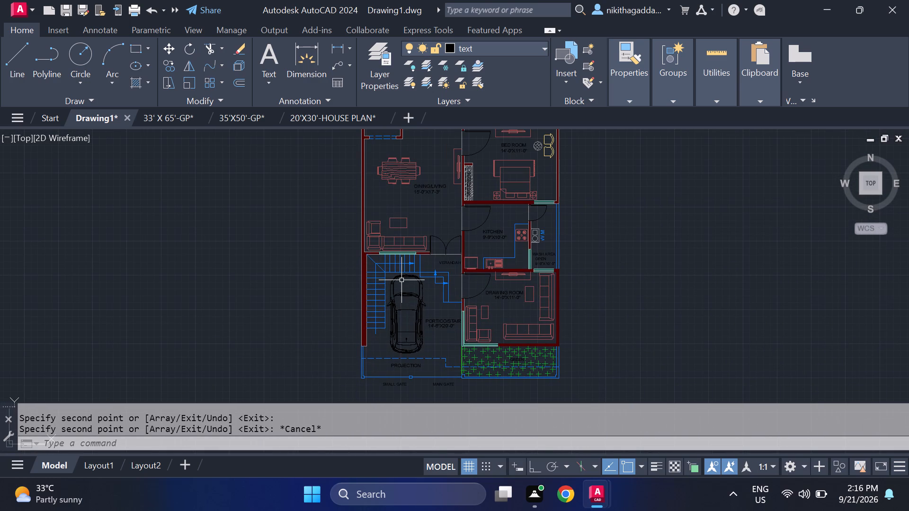
Set the current drawing colour to index colour 211.
{"action": "type", "text": "COLOR"}
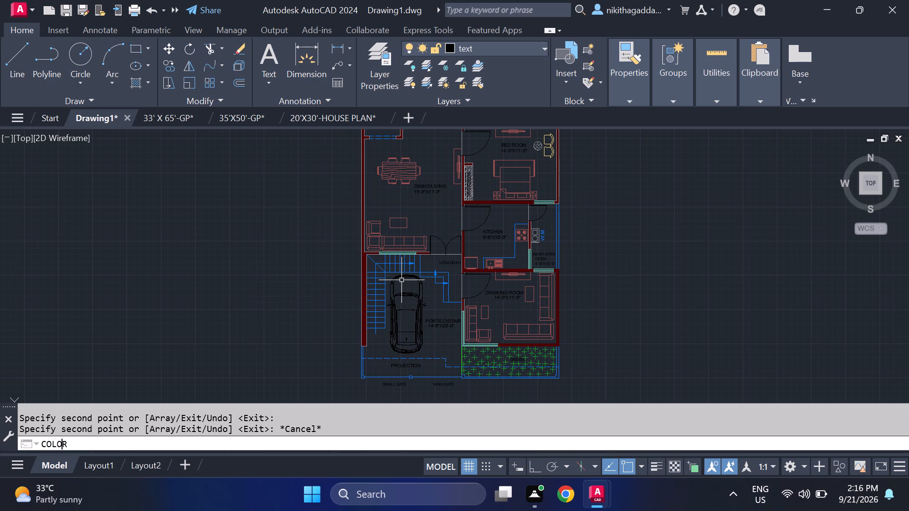
{"action": "key", "text": "Return"}
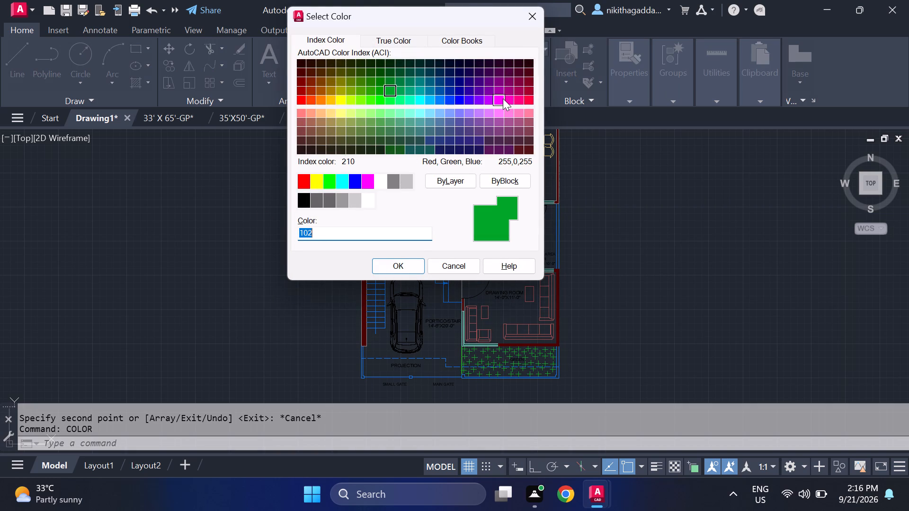
{"action": "left_click", "coordinate": [499, 112]}
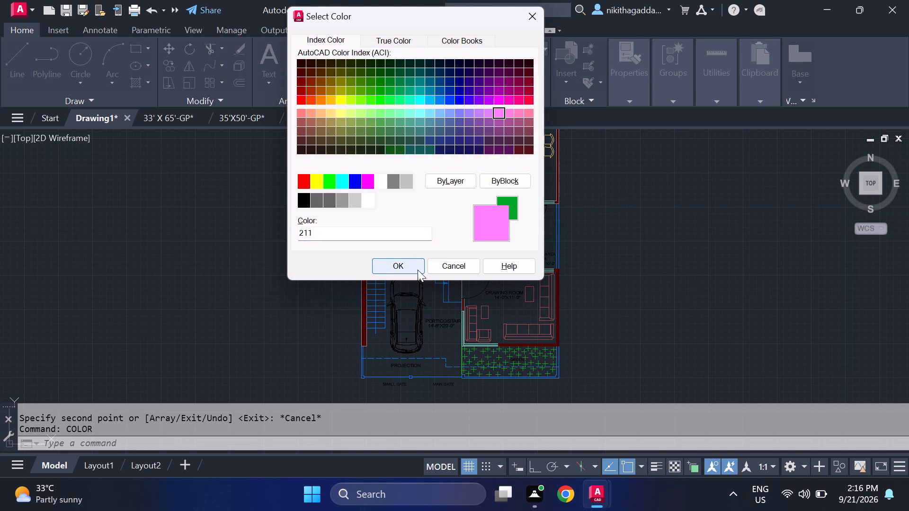
{"action": "left_click", "coordinate": [418, 270]}
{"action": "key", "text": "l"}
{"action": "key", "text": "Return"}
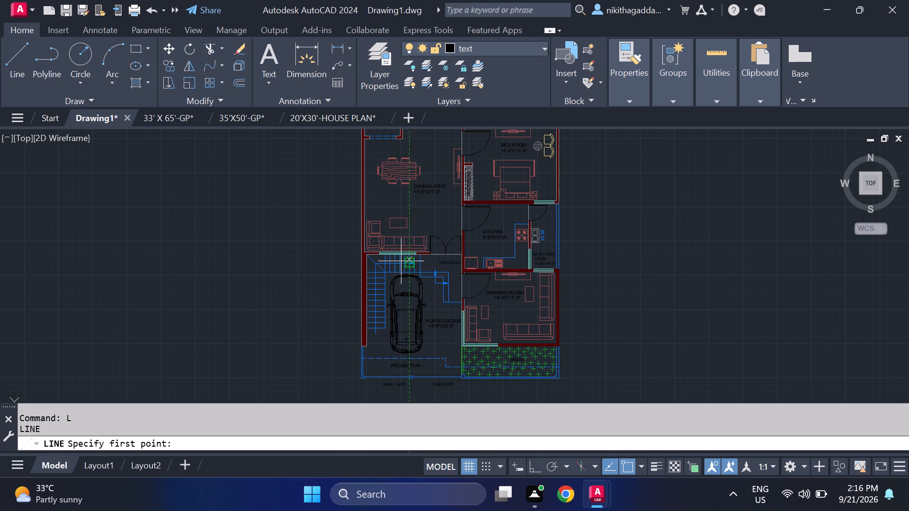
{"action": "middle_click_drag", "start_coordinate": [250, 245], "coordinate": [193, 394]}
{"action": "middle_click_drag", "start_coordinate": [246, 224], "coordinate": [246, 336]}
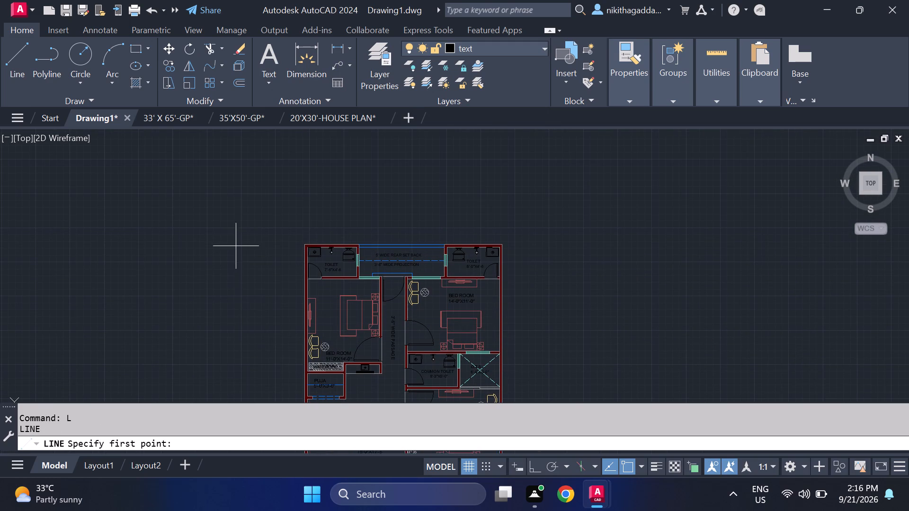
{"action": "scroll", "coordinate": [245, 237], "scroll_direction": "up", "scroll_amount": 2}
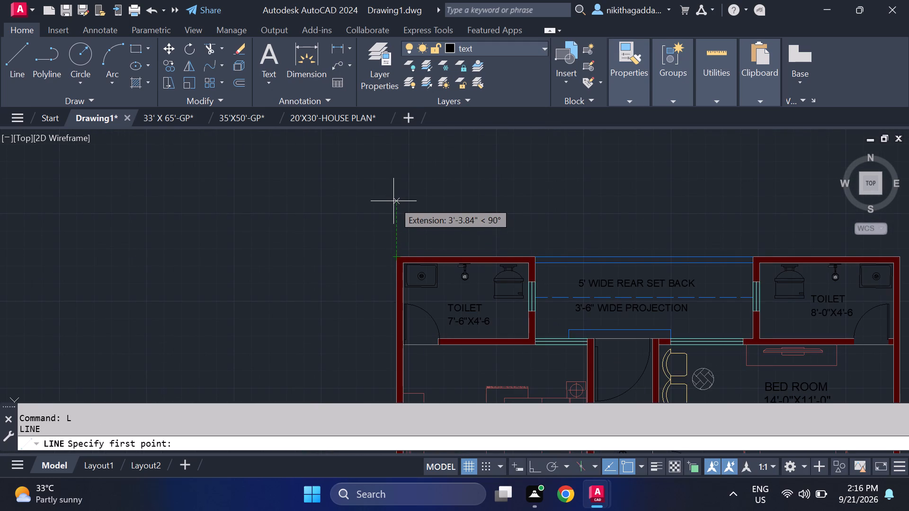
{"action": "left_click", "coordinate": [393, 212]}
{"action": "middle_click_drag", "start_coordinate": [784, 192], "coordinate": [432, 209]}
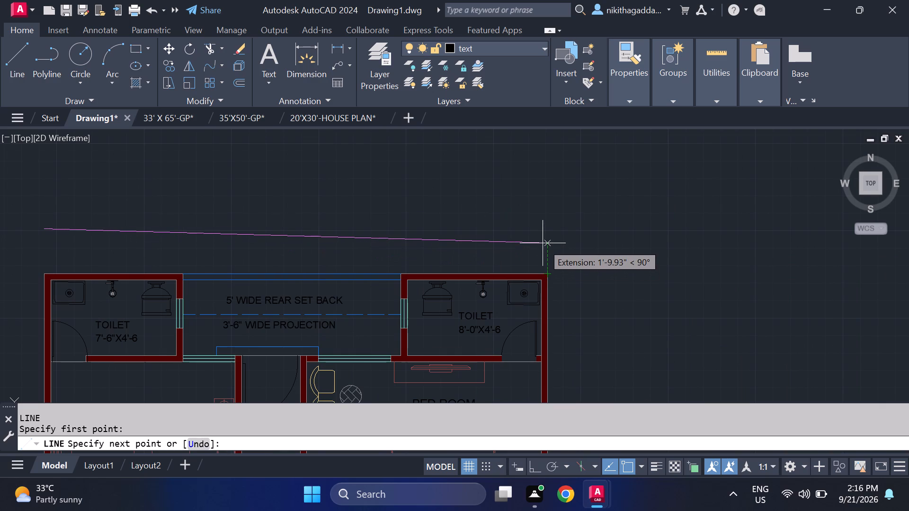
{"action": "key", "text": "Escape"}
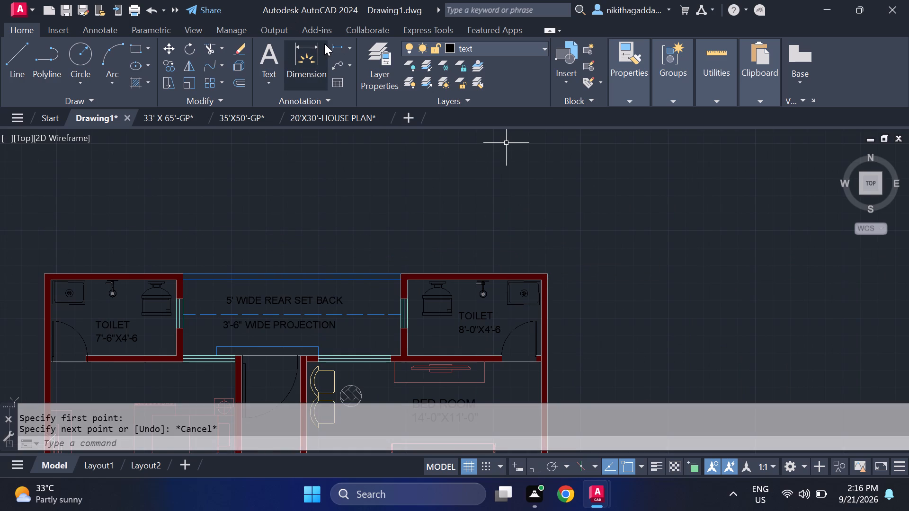
With Ortho on, add a horizontal linear dimension for the plan's overall width, spaced slightly outside the rear wall.
{"action": "left_click", "coordinate": [330, 44]}
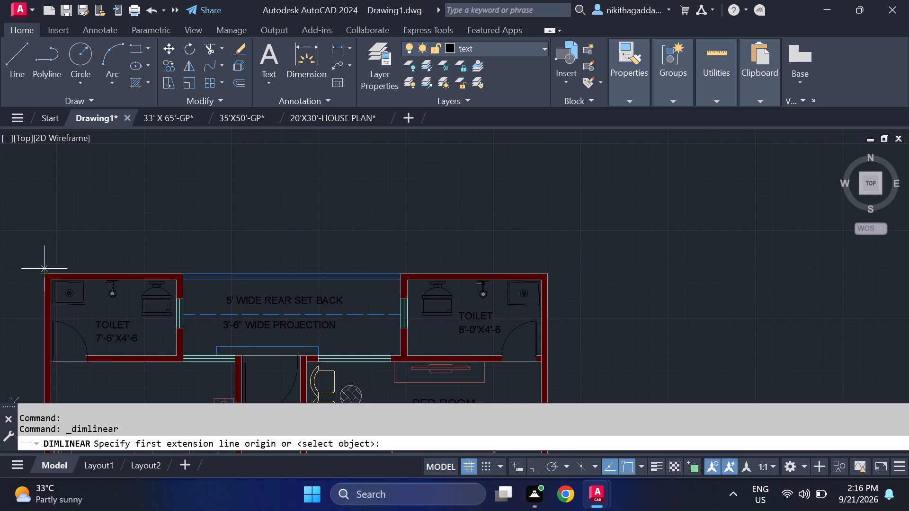
{"action": "left_click", "coordinate": [47, 232]}
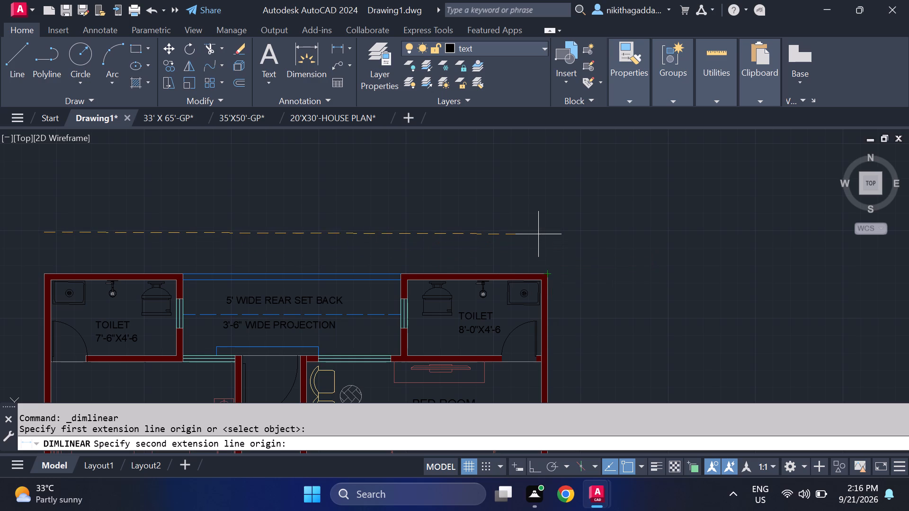
{"action": "key", "text": "F8"}
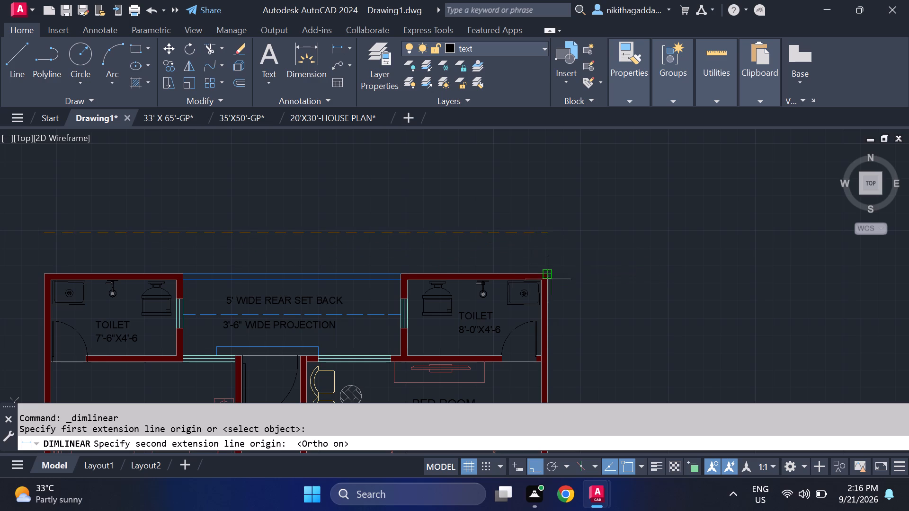
{"action": "left_click", "coordinate": [548, 232]}
{"action": "left_click", "coordinate": [548, 232]}
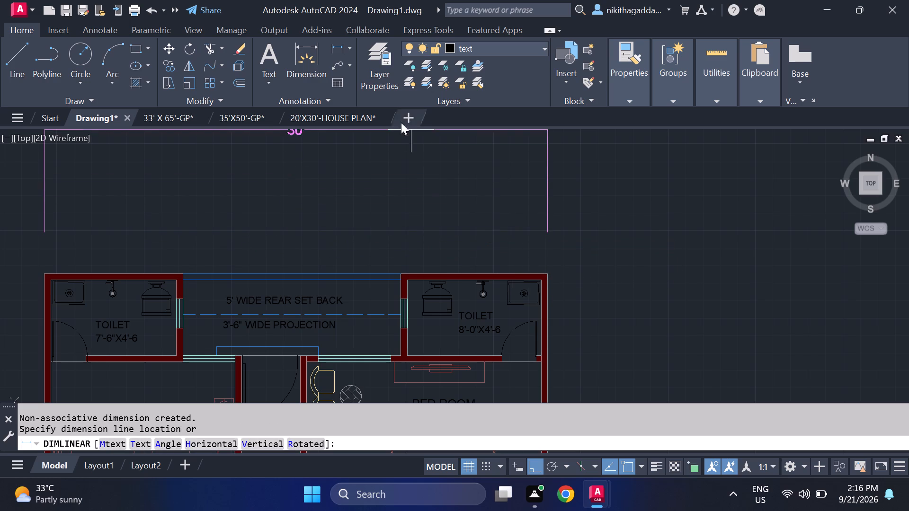
{"action": "left_click", "coordinate": [441, 232]}
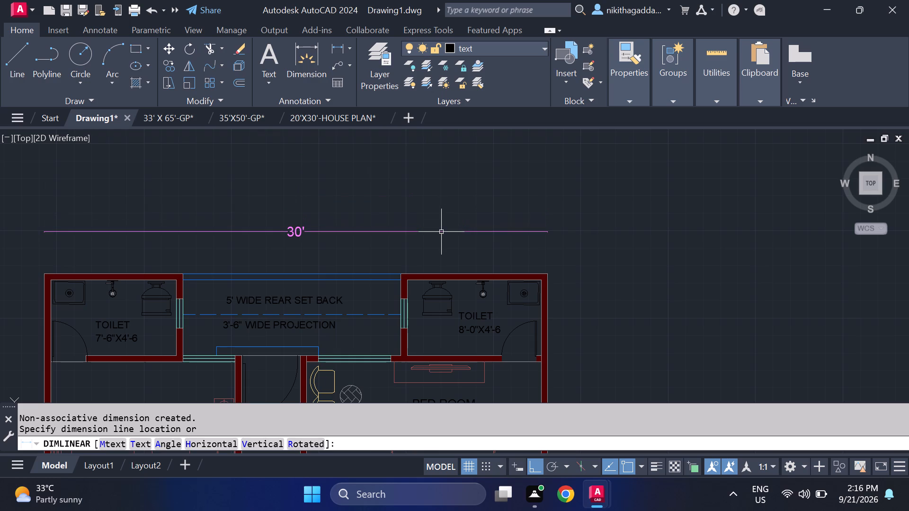
Add a vertical linear dimension for the plan's overall length, spaced slightly outside the staircase-side wall from rear wall to front compound wall.
{"action": "left_click", "coordinate": [339, 47]}
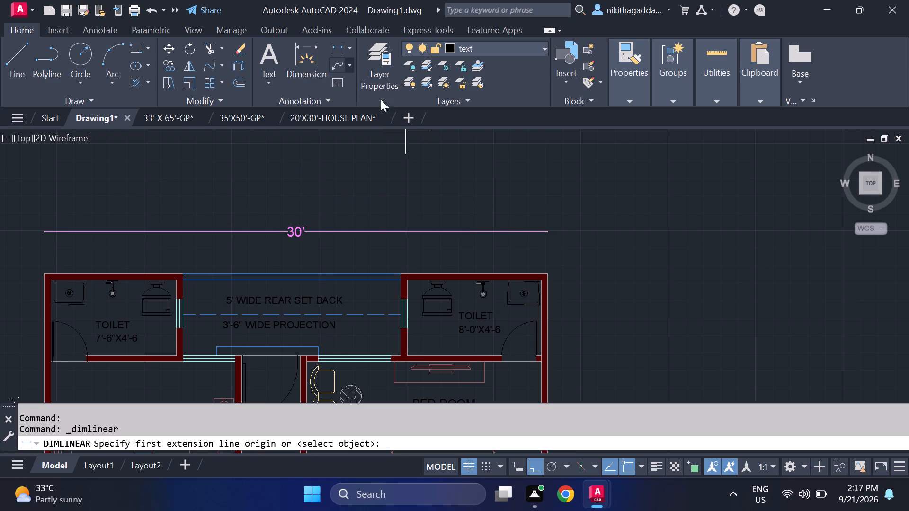
{"action": "scroll", "coordinate": [418, 200], "scroll_direction": "down", "scroll_amount": 2}
{"action": "middle_click_drag", "start_coordinate": [573, 263], "coordinate": [663, 111]}
{"action": "middle_click_drag", "start_coordinate": [396, 198], "coordinate": [409, 234]}
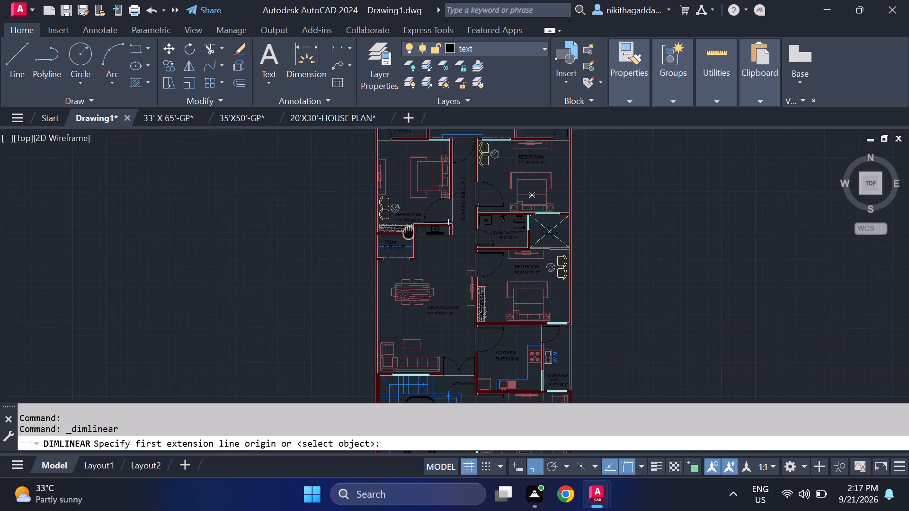
{"action": "middle_click_drag", "start_coordinate": [409, 234], "coordinate": [401, 282]}
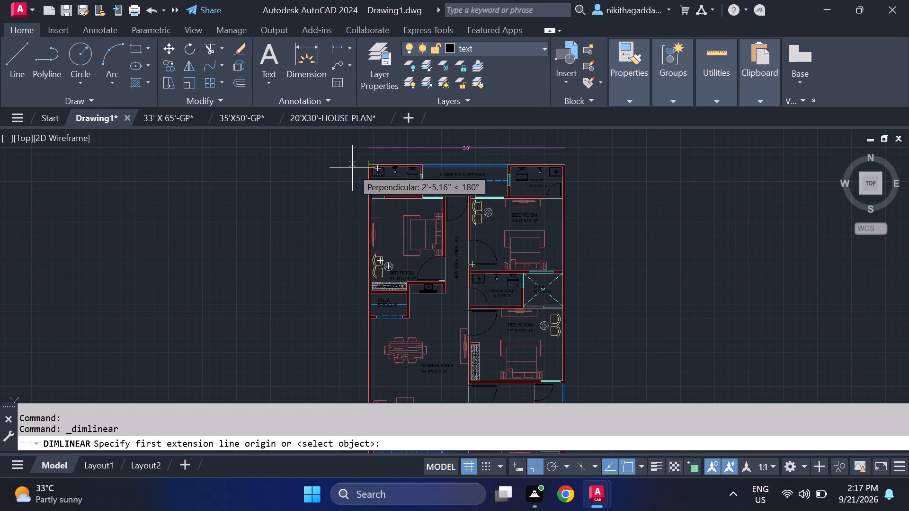
{"action": "left_click", "coordinate": [348, 168]}
{"action": "middle_click_drag", "start_coordinate": [350, 355], "coordinate": [342, 215]}
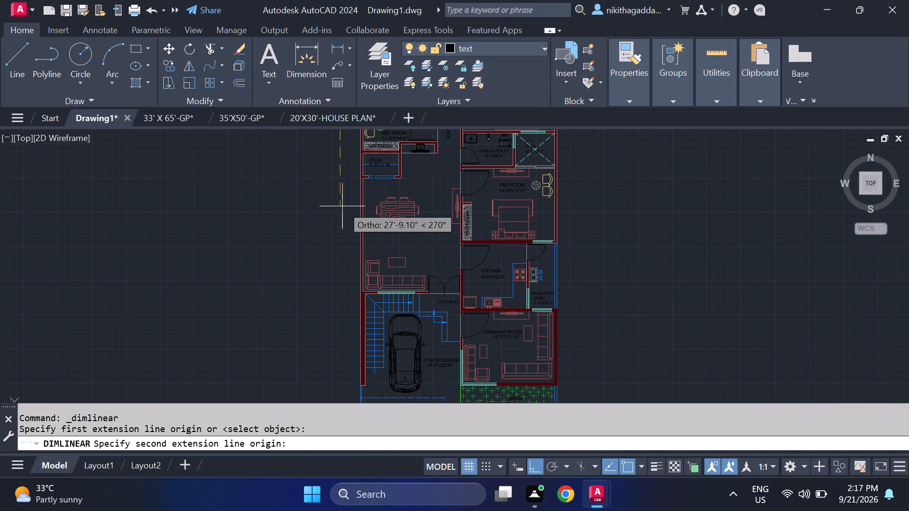
{"action": "middle_click_drag", "start_coordinate": [353, 359], "coordinate": [355, 284]}
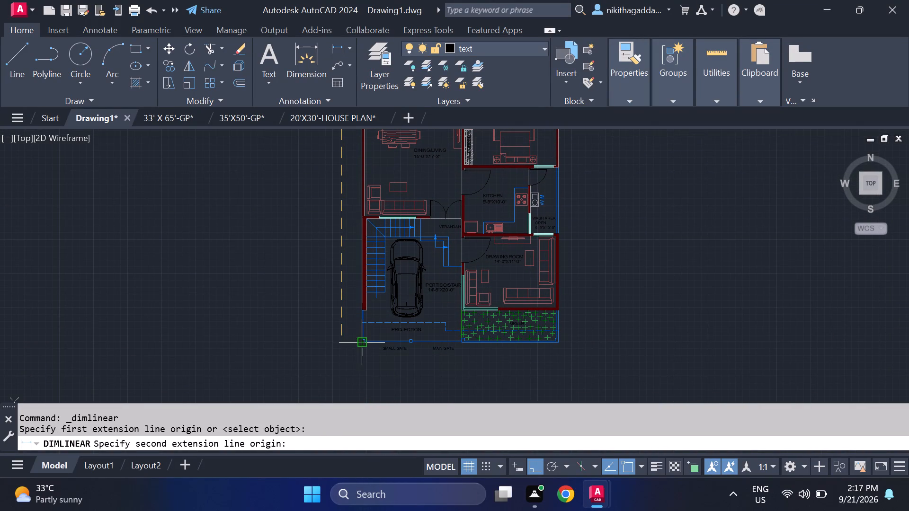
{"action": "left_click", "coordinate": [341, 344]}
{"action": "left_click", "coordinate": [341, 344]}
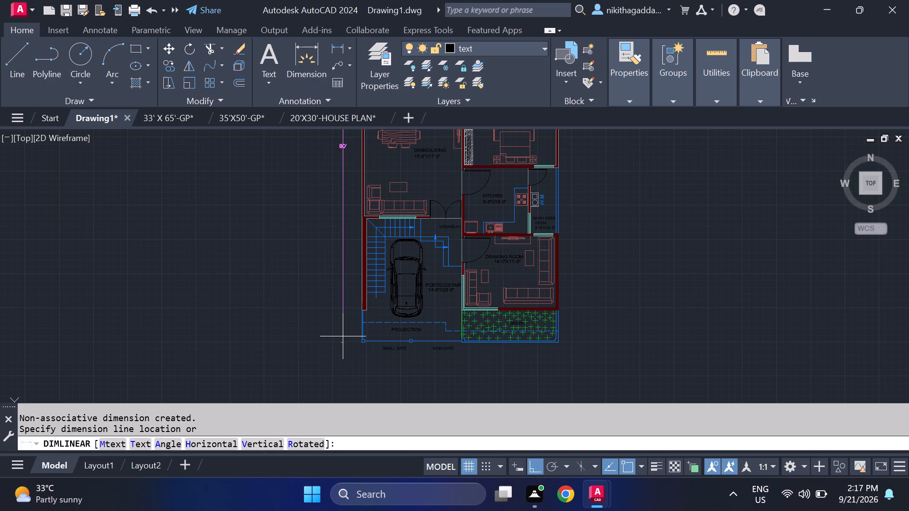
{"action": "left_click", "coordinate": [341, 343]}
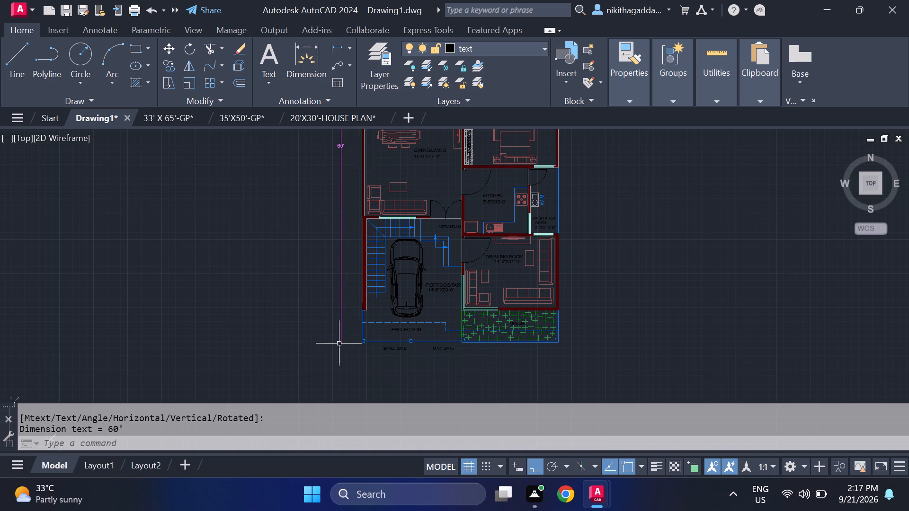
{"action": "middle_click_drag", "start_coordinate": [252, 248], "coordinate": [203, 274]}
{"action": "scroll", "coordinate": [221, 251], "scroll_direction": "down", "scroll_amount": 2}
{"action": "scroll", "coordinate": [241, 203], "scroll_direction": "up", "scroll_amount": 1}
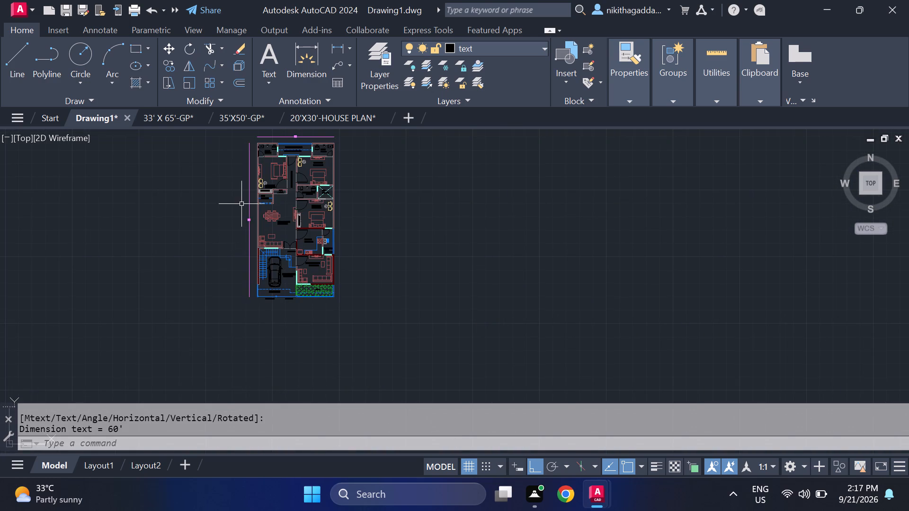
Add a vertical linear dimension outside the bedroom-side wall, from the rear wall to the drawing room's front wall.
{"action": "left_click", "coordinate": [334, 45]}
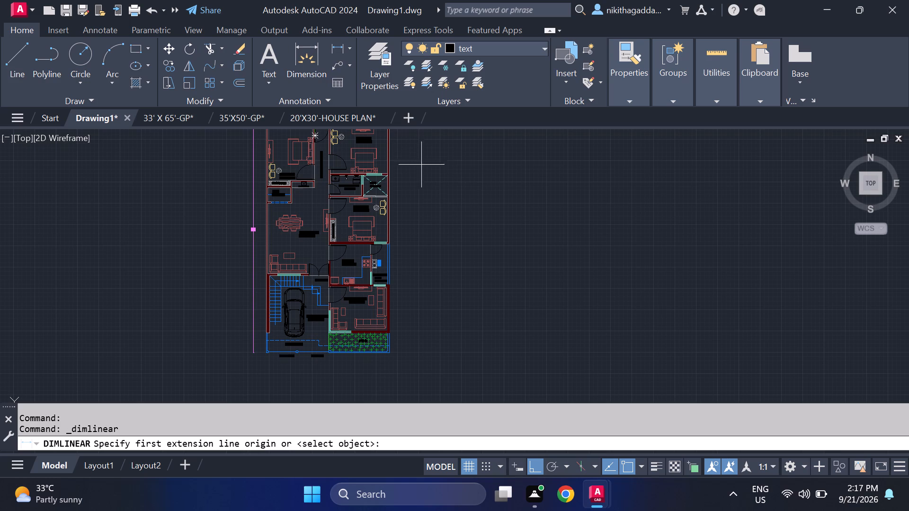
{"action": "middle_click_drag", "start_coordinate": [475, 193], "coordinate": [421, 263]}
{"action": "scroll", "coordinate": [336, 171], "scroll_direction": "up", "scroll_amount": 2}
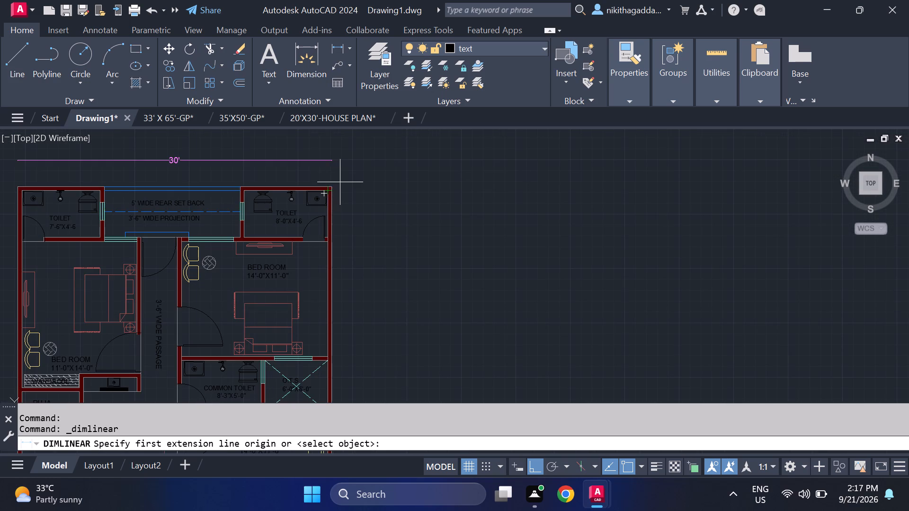
{"action": "left_click", "coordinate": [365, 187]}
{"action": "scroll", "coordinate": [397, 247], "scroll_direction": "down", "scroll_amount": 3}
{"action": "middle_click_drag", "start_coordinate": [443, 315], "coordinate": [426, 231]}
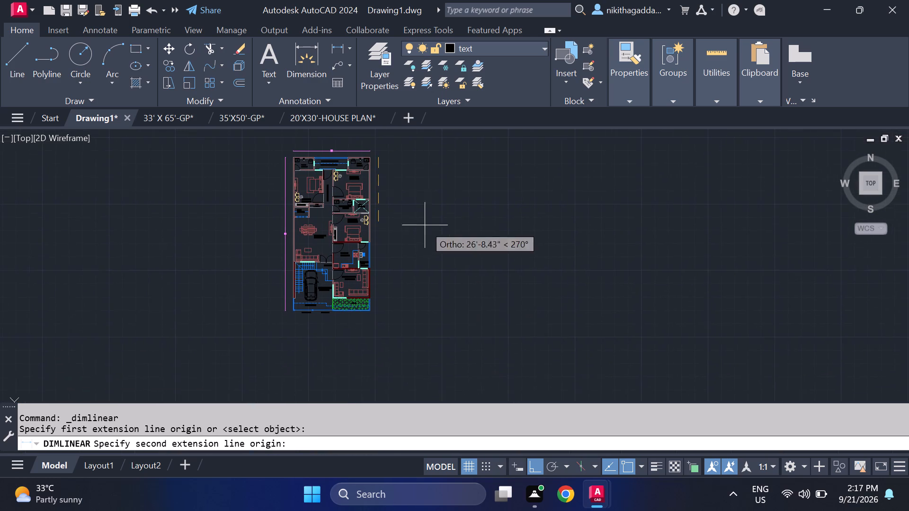
{"action": "scroll", "coordinate": [398, 249], "scroll_direction": "up", "scroll_amount": 2}
{"action": "middle_click_drag", "start_coordinate": [404, 293], "coordinate": [398, 207]}
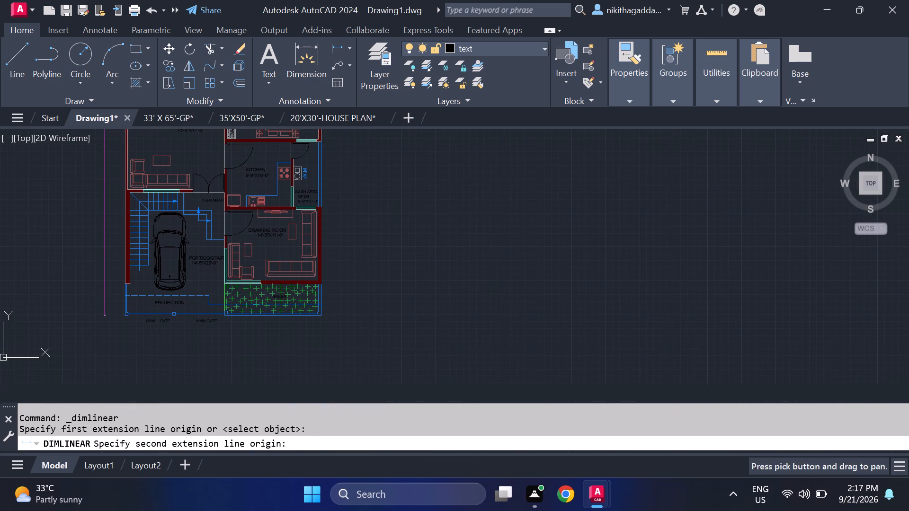
{"action": "scroll", "coordinate": [344, 286], "scroll_direction": "up", "scroll_amount": 2}
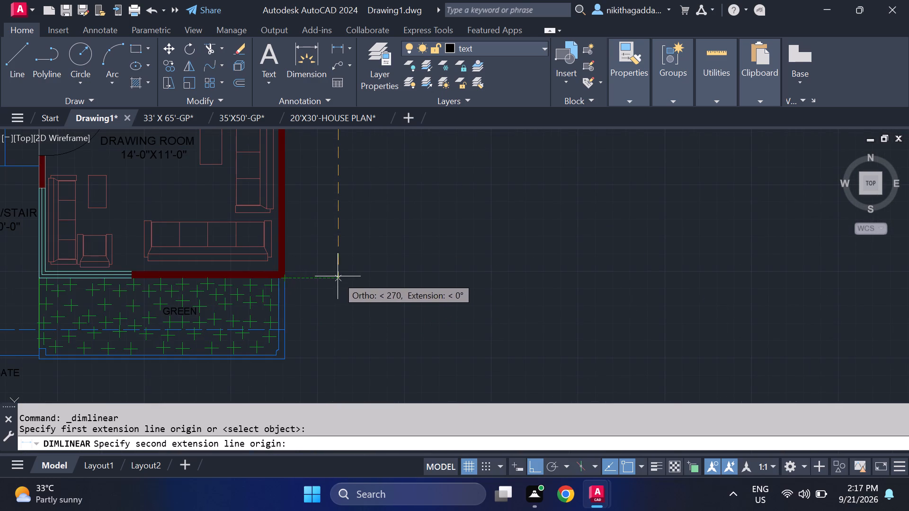
{"action": "left_click", "coordinate": [339, 276]}
{"action": "left_click", "coordinate": [339, 276]}
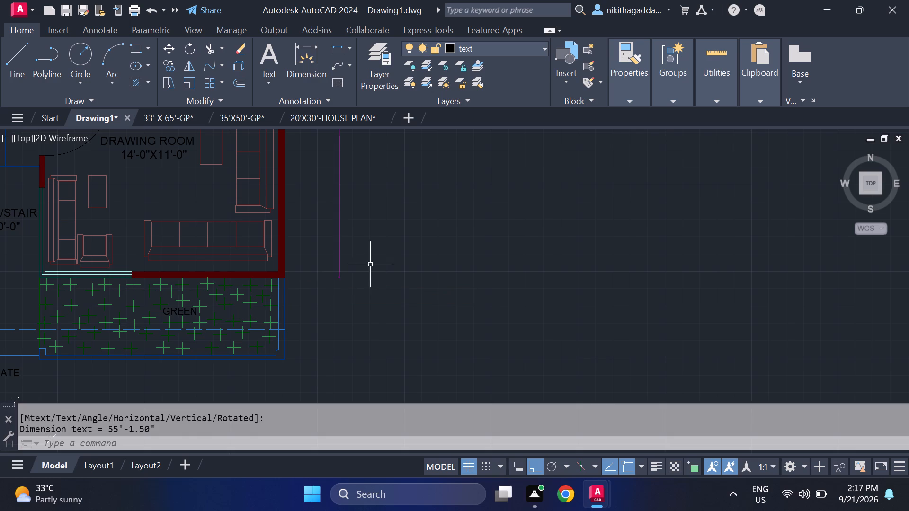
Override the text of the vertical dimension outside the bedroom-side wall with 55'.
{"action": "middle_click_drag", "start_coordinate": [385, 242], "coordinate": [409, 324]}
{"action": "scroll", "coordinate": [390, 207], "scroll_direction": "down", "scroll_amount": 1}
{"action": "middle_click_drag", "start_coordinate": [400, 203], "coordinate": [424, 294]}
{"action": "middle_click_drag", "start_coordinate": [429, 184], "coordinate": [429, 284]}
{"action": "scroll", "coordinate": [405, 206], "scroll_direction": "up", "scroll_amount": 2}
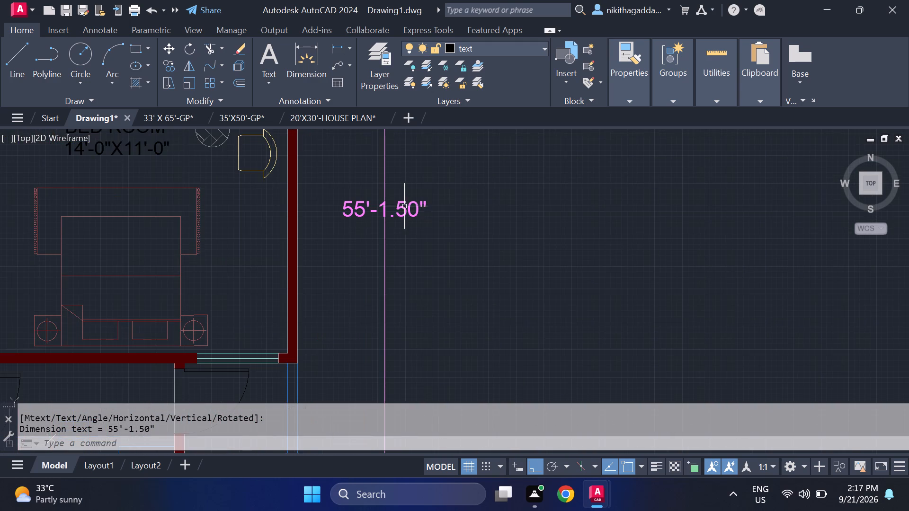
{"action": "double_click", "coordinate": [399, 208]}
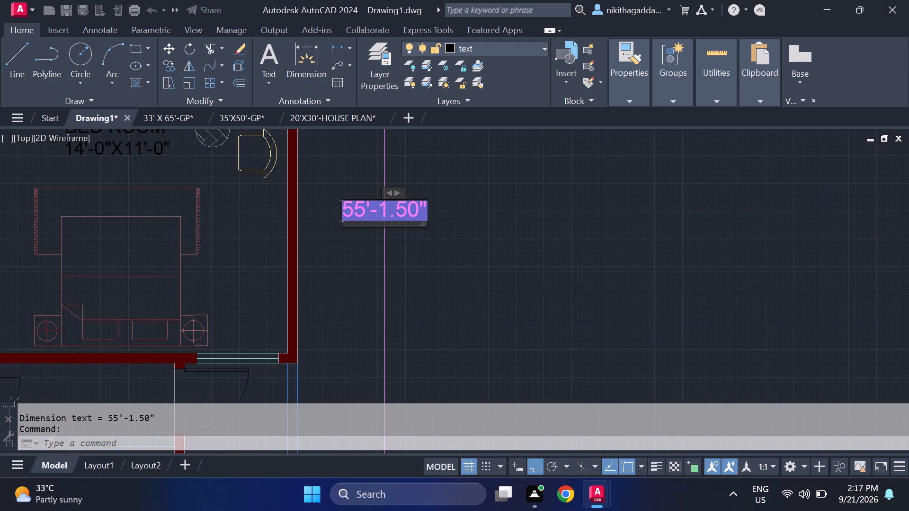
{"action": "key", "text": "Delete"}
{"action": "type", "text": "55"}
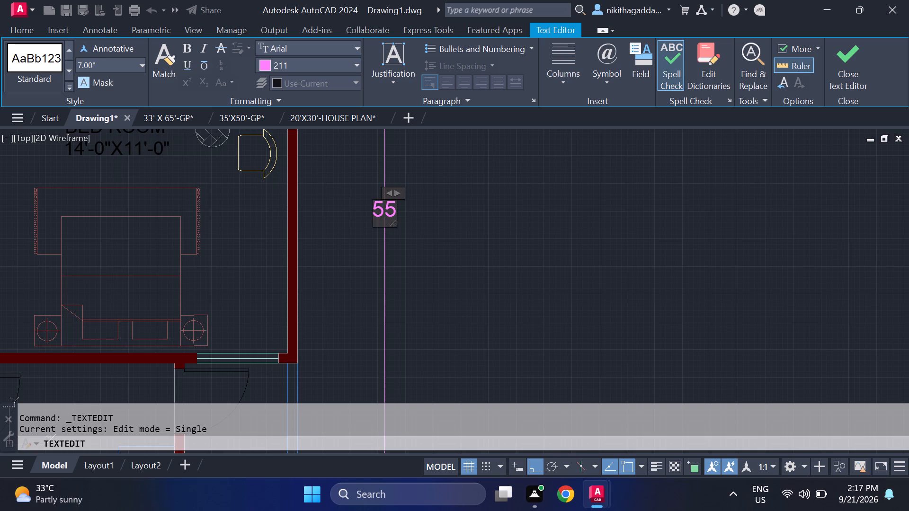
{"action": "key", "text": "apostrophe"}
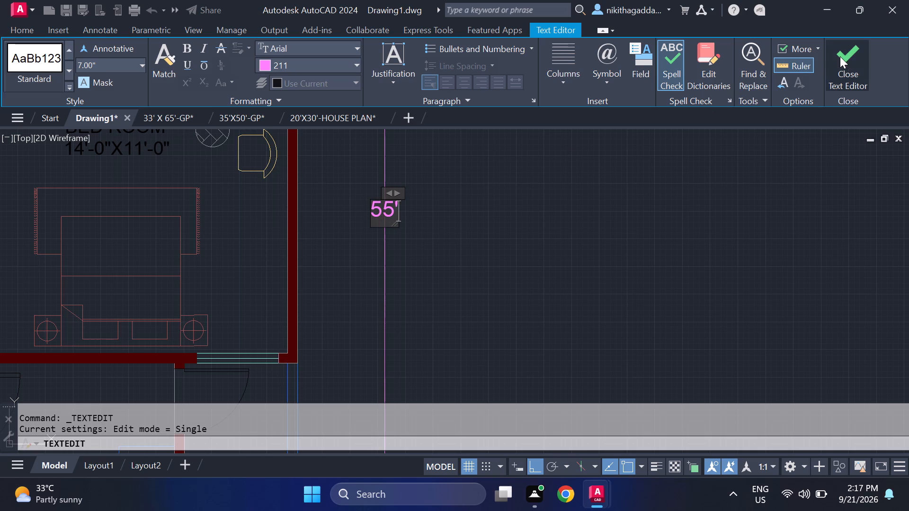
{"action": "left_click", "coordinate": [843, 58]}
Add a vertical linear dimension beside the GREEN strip, from the end of the 55' dimension to the front compound wall.
{"action": "scroll", "coordinate": [376, 340], "scroll_direction": "down", "scroll_amount": 2}
{"action": "middle_click_drag", "start_coordinate": [426, 303], "coordinate": [388, 238]}
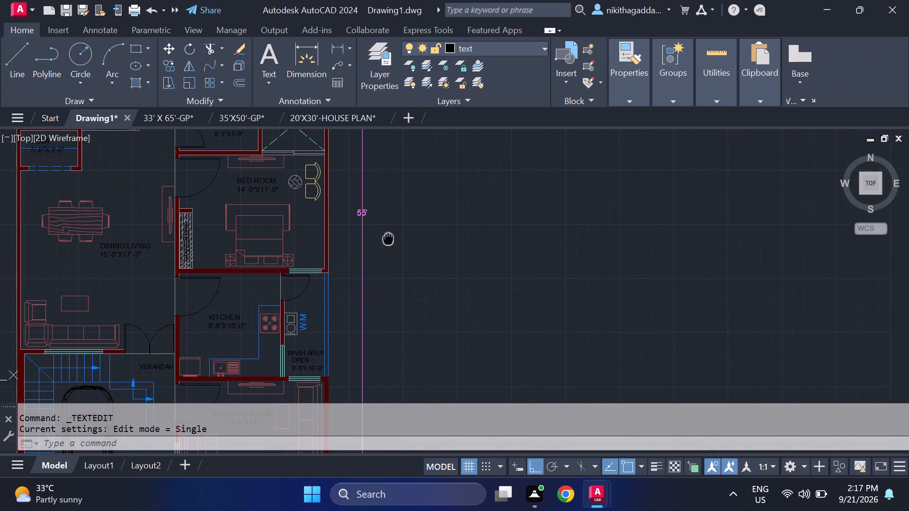
{"action": "left_click", "coordinate": [334, 51]}
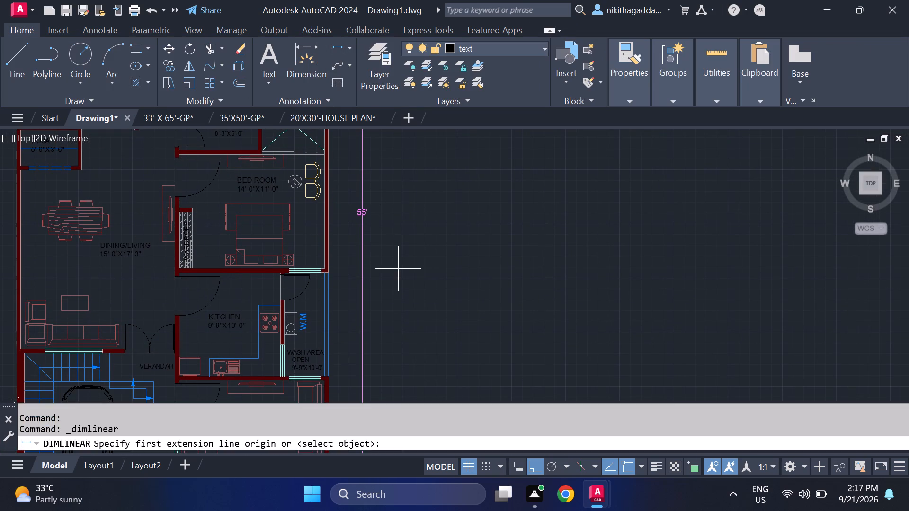
{"action": "middle_click_drag", "start_coordinate": [399, 269], "coordinate": [392, 131]}
{"action": "middle_click_drag", "start_coordinate": [377, 326], "coordinate": [365, 243]}
{"action": "scroll", "coordinate": [332, 296], "scroll_direction": "up", "scroll_amount": 2}
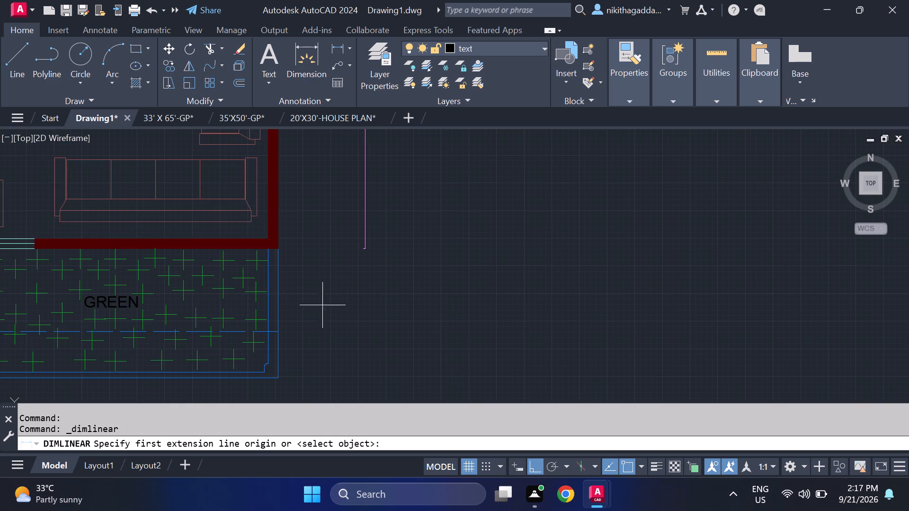
{"action": "left_click", "coordinate": [363, 249]}
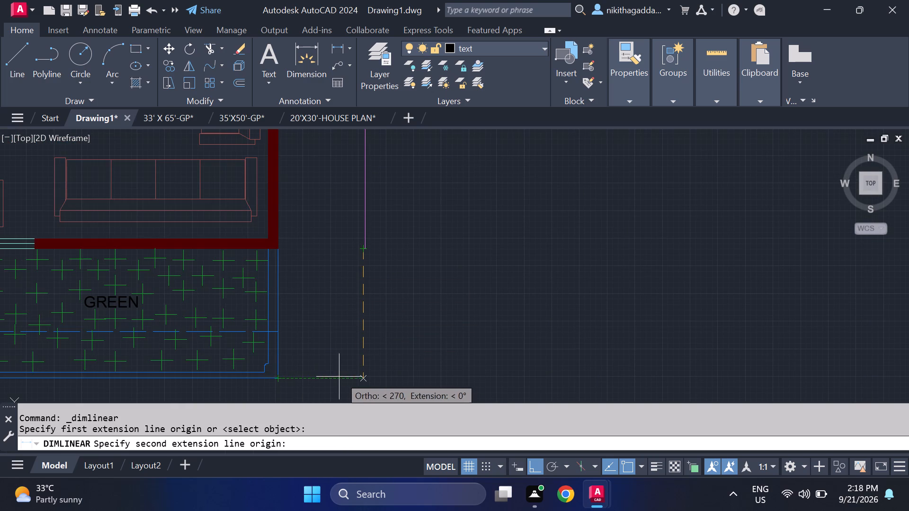
{"action": "left_click", "coordinate": [363, 377]}
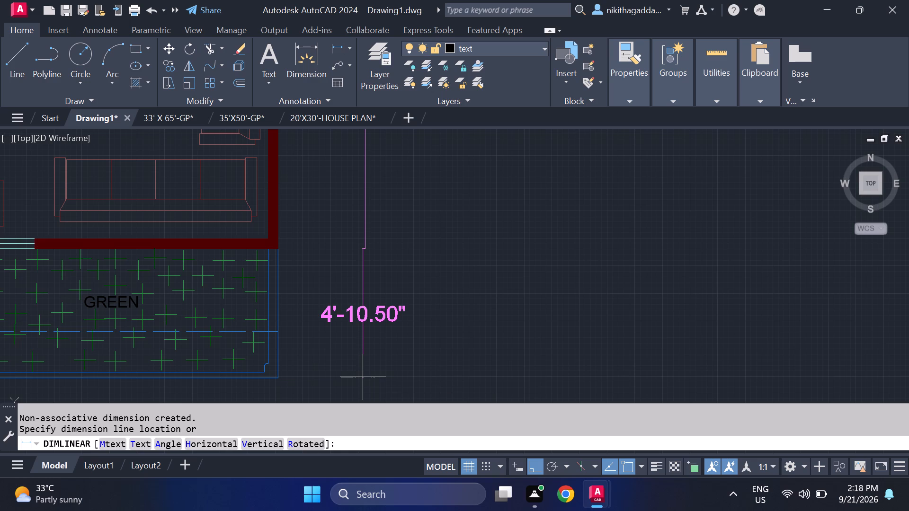
{"action": "left_click", "coordinate": [363, 377]}
Override the text of the GREEN strip's depth dimension with 5'.
{"action": "double_click", "coordinate": [365, 317]}
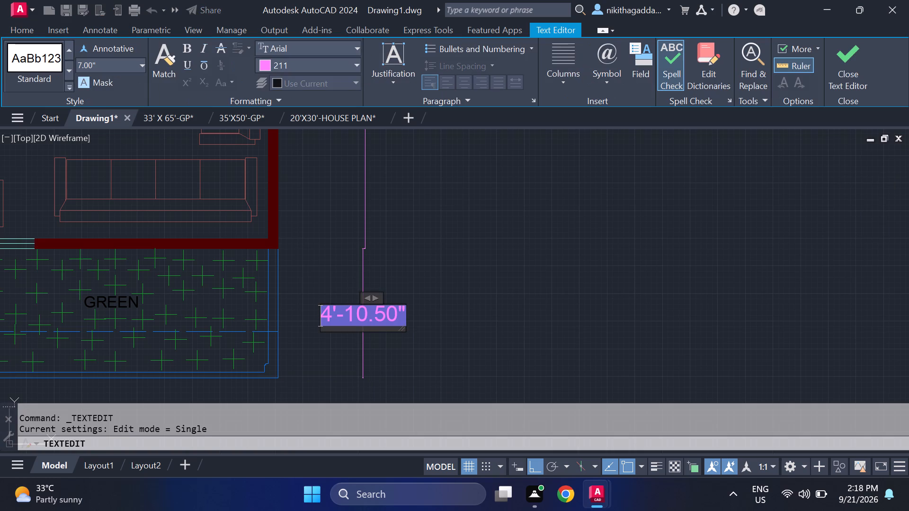
{"action": "type", "text": "5'"}
{"action": "key", "text": "Return"}
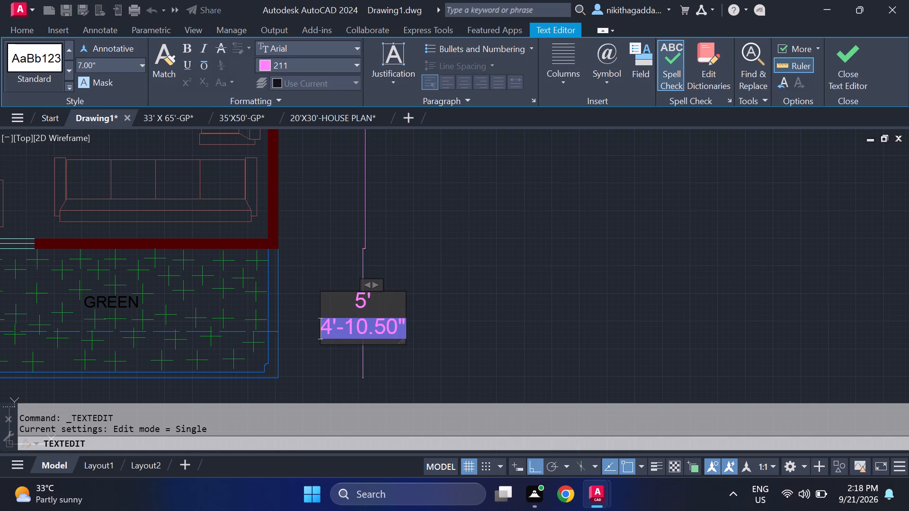
{"action": "left_click", "coordinate": [403, 327]}
{"action": "left_click", "coordinate": [339, 316]}
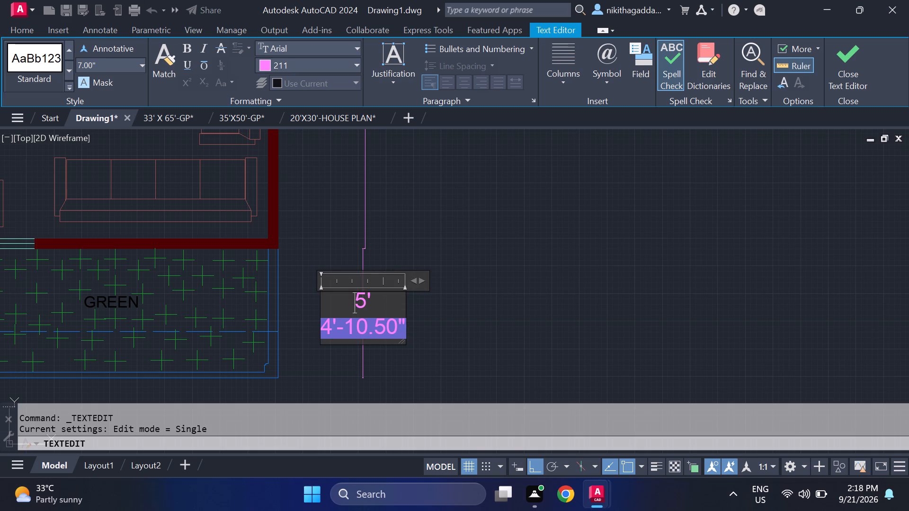
{"action": "key", "text": "BackSpace"}
{"action": "key", "text": "Delete"}
{"action": "key", "text": "Delete"}
{"action": "key", "text": "Delete"}
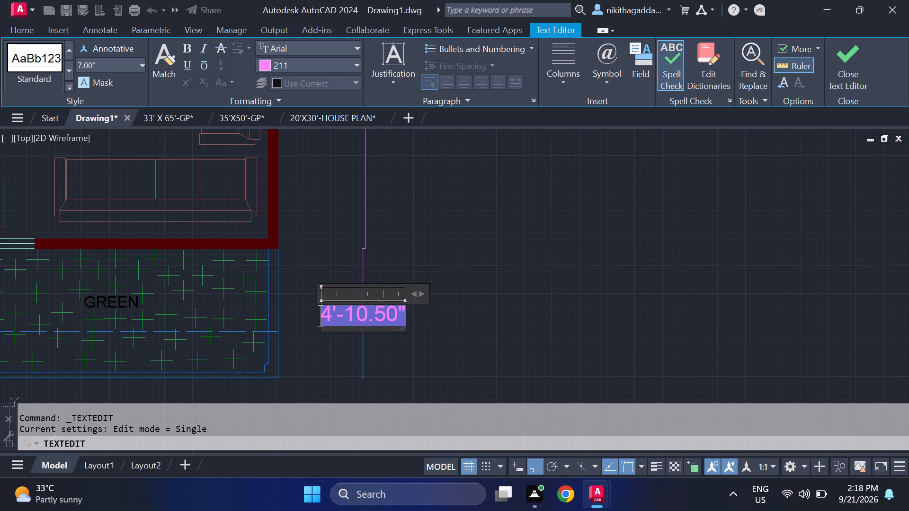
{"action": "key", "text": "Delete"}
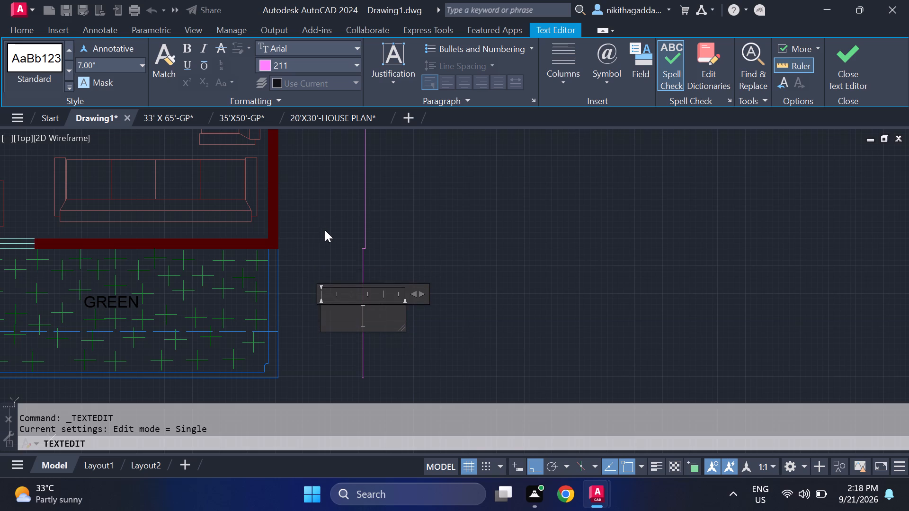
{"action": "type", "text": "5'"}
{"action": "key", "text": "Return"}
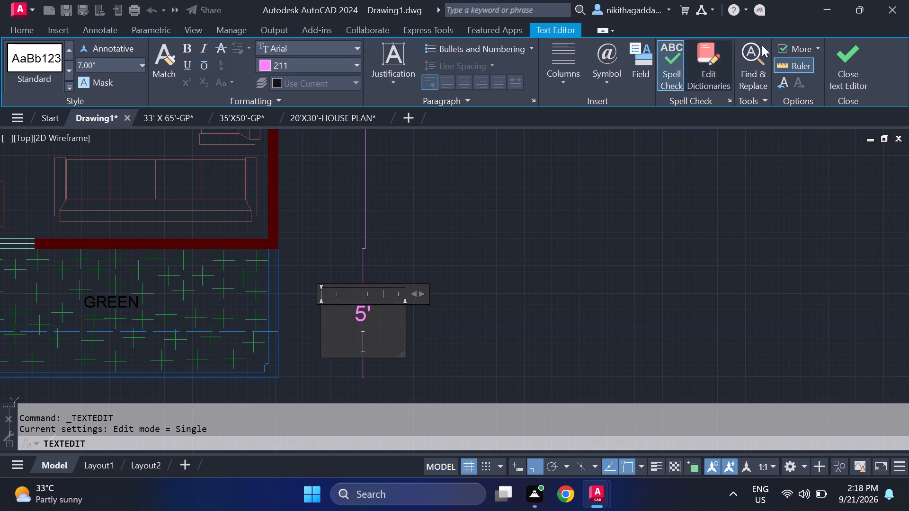
{"action": "left_click", "coordinate": [859, 55]}
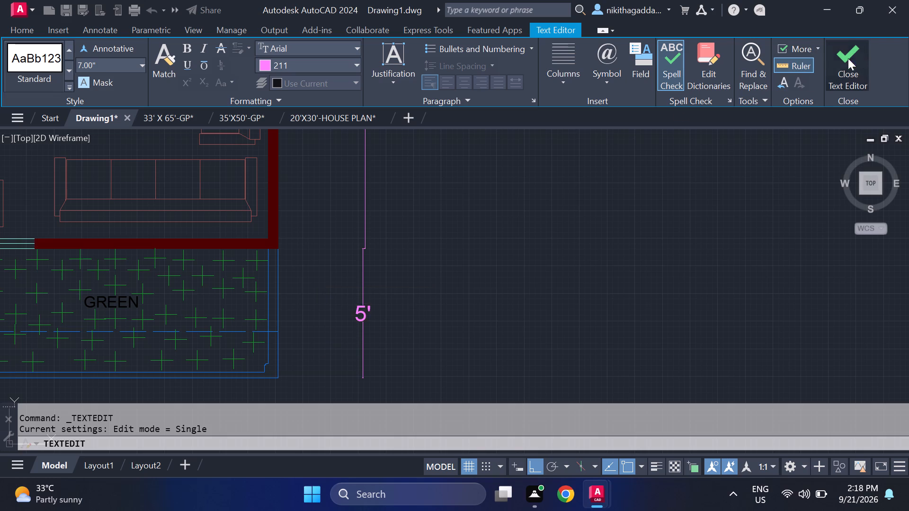
Move the 5' dimension horizontally so its upper end lines up with the lower end of the 55' dimension.
{"action": "left_click", "coordinate": [392, 314]}
{"action": "left_click", "coordinate": [335, 347]}
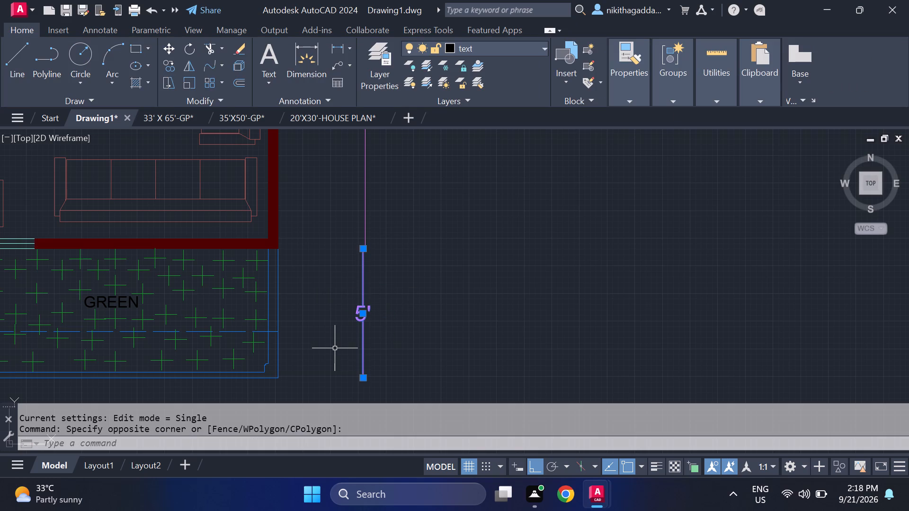
{"action": "key", "text": "m"}
{"action": "key", "text": "Return"}
{"action": "scroll", "coordinate": [372, 262], "scroll_direction": "up", "scroll_amount": 3}
{"action": "scroll", "coordinate": [346, 211], "scroll_direction": "up", "scroll_amount": 3}
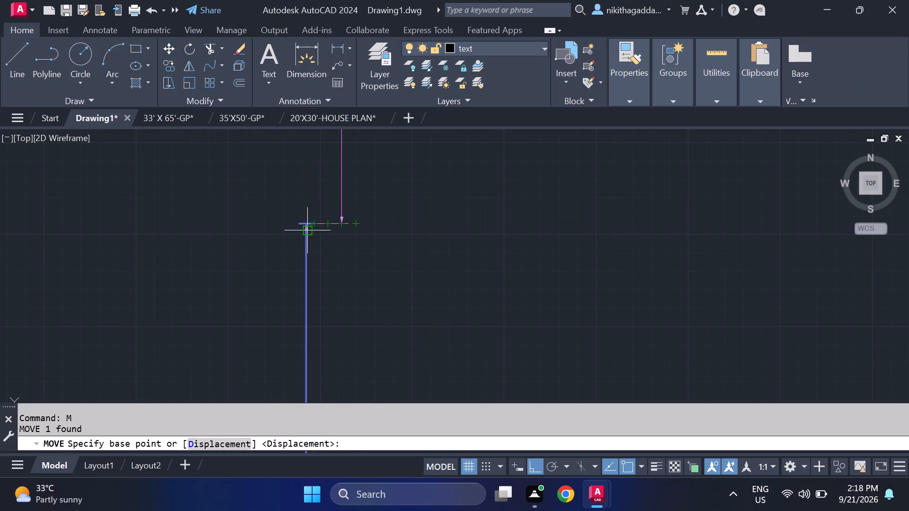
{"action": "left_click", "coordinate": [307, 220]}
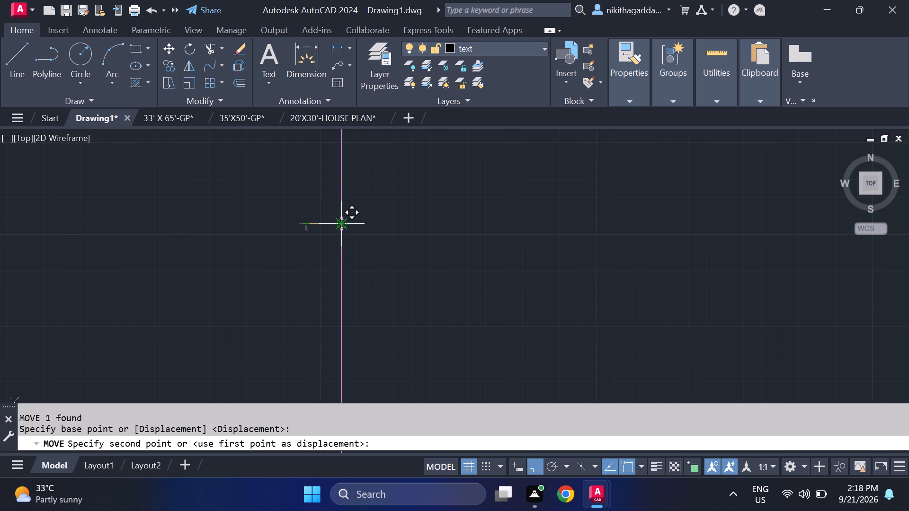
{"action": "left_click", "coordinate": [338, 224]}
Review the floor plan from the front compound wall to the rear set back, together with the dimensions placed around it.
{"action": "scroll", "coordinate": [407, 227], "scroll_direction": "down", "scroll_amount": 4}
{"action": "scroll", "coordinate": [446, 241], "scroll_direction": "down", "scroll_amount": 2}
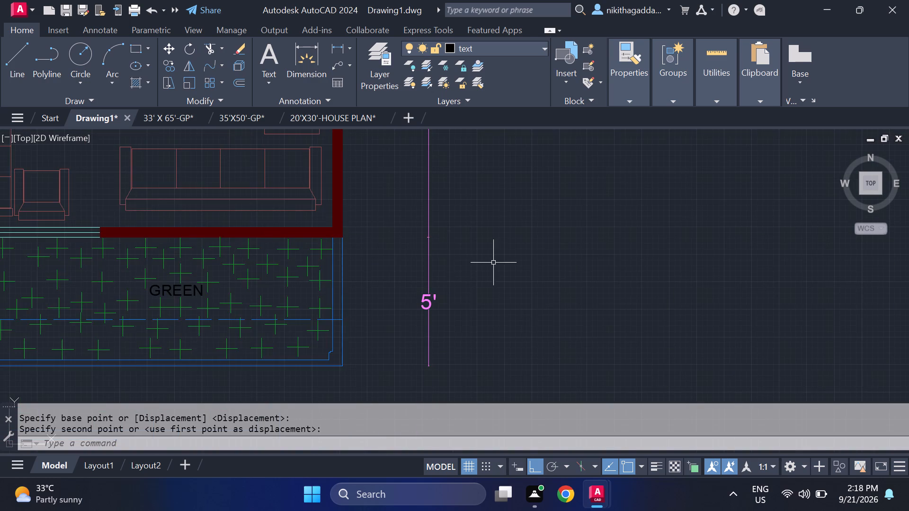
{"action": "scroll", "coordinate": [493, 263], "scroll_direction": "down", "scroll_amount": 1}
{"action": "scroll", "coordinate": [626, 274], "scroll_direction": "down", "scroll_amount": 2}
{"action": "middle_click_drag", "start_coordinate": [633, 245], "coordinate": [633, 248]}
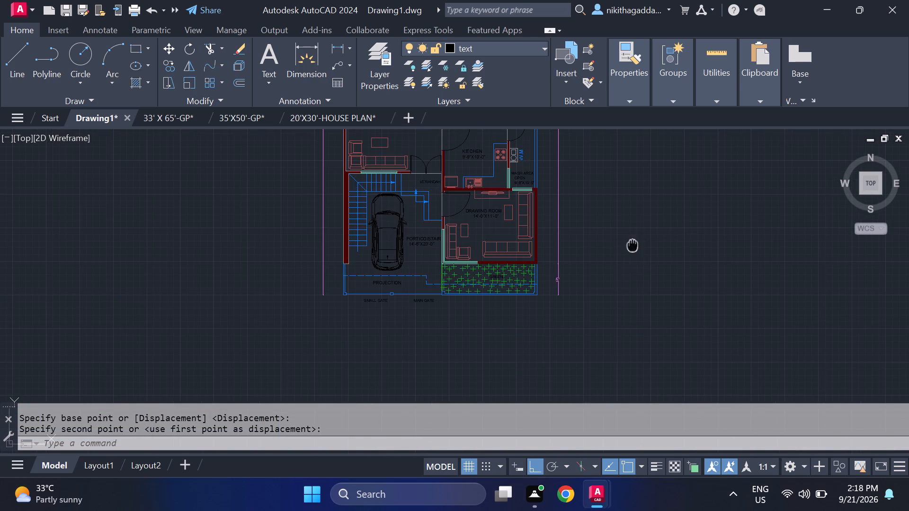
{"action": "middle_click_drag", "start_coordinate": [633, 248], "coordinate": [665, 366]}
{"action": "scroll", "coordinate": [644, 289], "scroll_direction": "down", "scroll_amount": 1}
{"action": "scroll", "coordinate": [649, 300], "scroll_direction": "up", "scroll_amount": 1}
{"action": "middle_click_drag", "start_coordinate": [629, 249], "coordinate": [621, 217]}
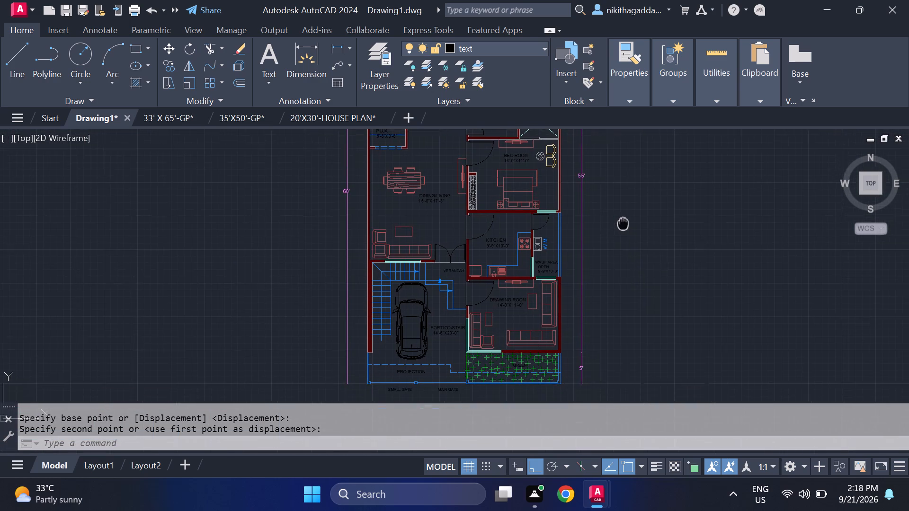
{"action": "middle_click_drag", "start_coordinate": [621, 217], "coordinate": [620, 194]}
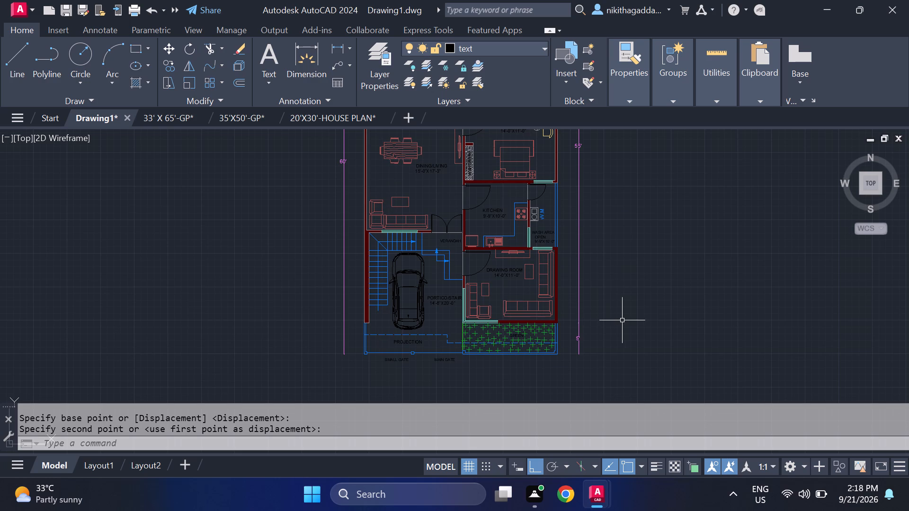
{"action": "scroll", "coordinate": [622, 320], "scroll_direction": "down", "scroll_amount": 1}
{"action": "scroll", "coordinate": [627, 303], "scroll_direction": "up", "scroll_amount": 1}
{"action": "middle_click_drag", "start_coordinate": [627, 296], "coordinate": [594, 395]}
{"action": "middle_click_drag", "start_coordinate": [594, 320], "coordinate": [588, 299]}
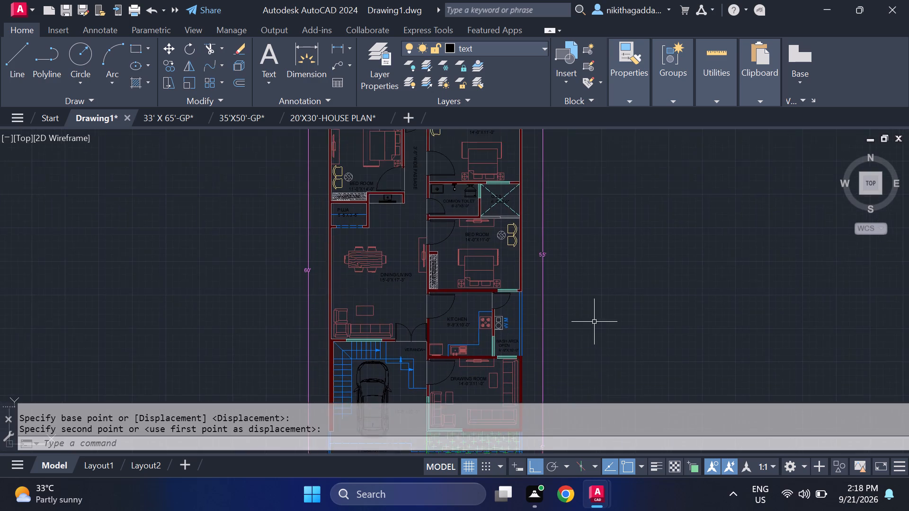
{"action": "middle_click_drag", "start_coordinate": [588, 299], "coordinate": [569, 227]}
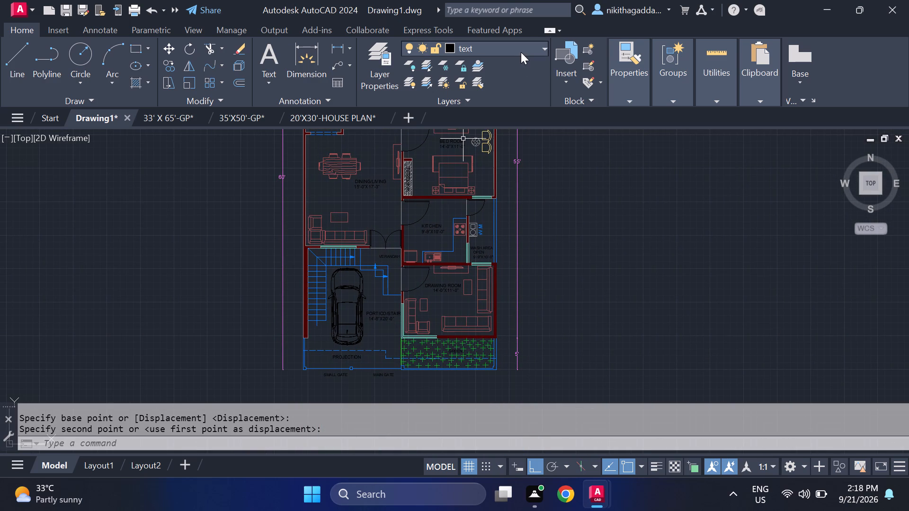
{"action": "middle_click_drag", "start_coordinate": [386, 220], "coordinate": [386, 221]}
{"action": "middle_click_drag", "start_coordinate": [386, 221], "coordinate": [376, 344]}
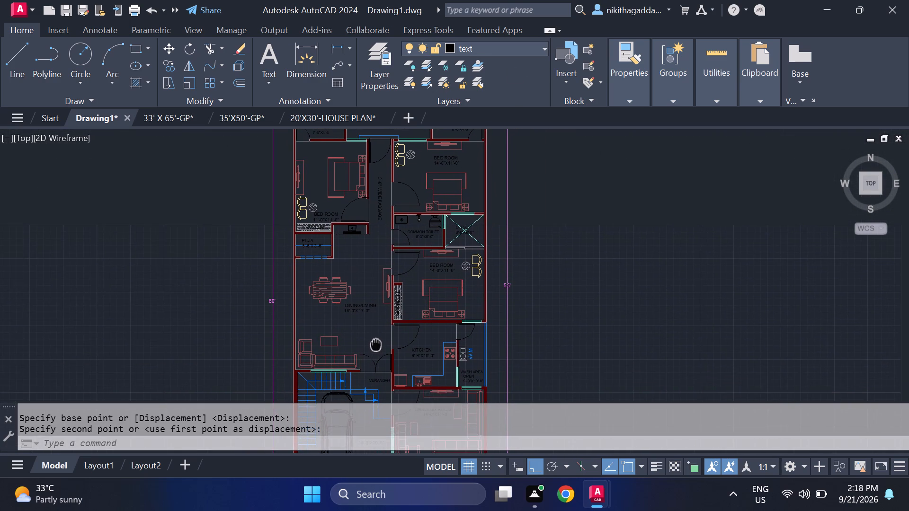
{"action": "middle_click_drag", "start_coordinate": [376, 344], "coordinate": [377, 369]}
{"action": "middle_click_drag", "start_coordinate": [398, 294], "coordinate": [397, 353]}
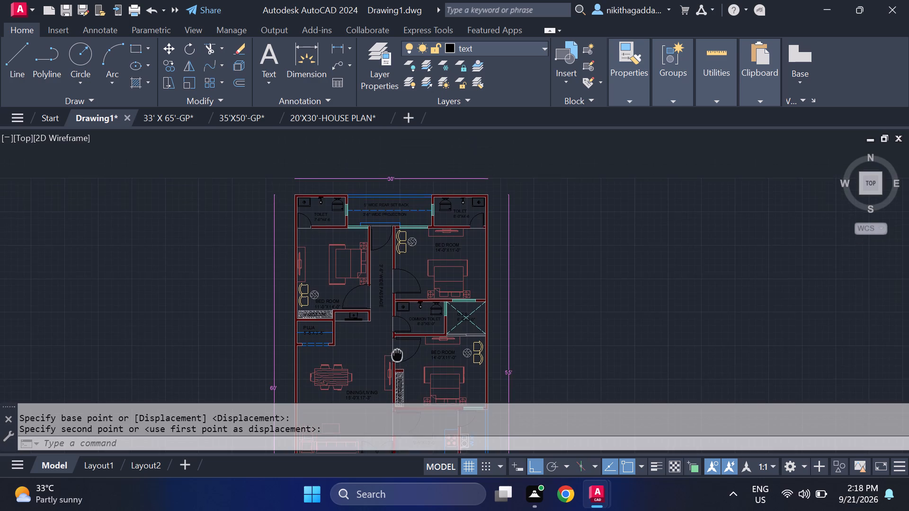
{"action": "middle_click_drag", "start_coordinate": [397, 353], "coordinate": [399, 337]}
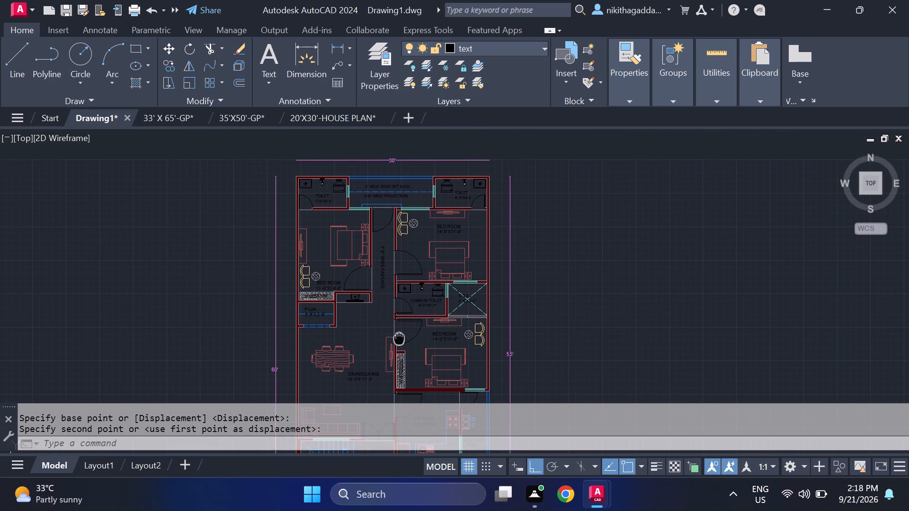
Set the current drawing color to ByLayer.
{"action": "middle_click_drag", "start_coordinate": [399, 337], "coordinate": [403, 290]}
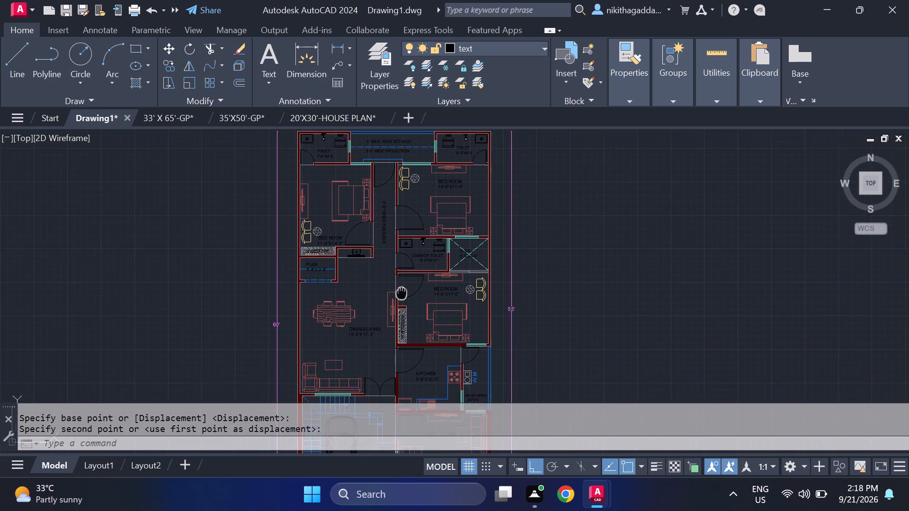
{"action": "middle_click_drag", "start_coordinate": [403, 290], "coordinate": [392, 152]}
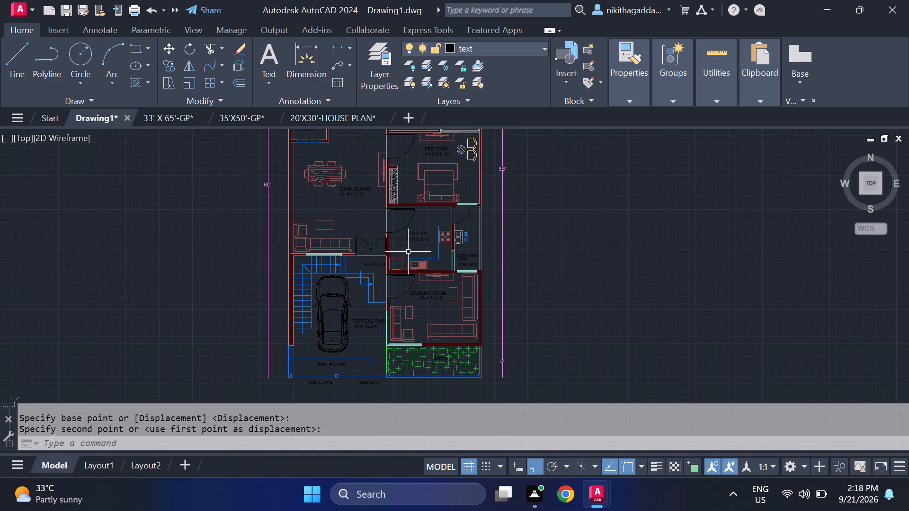
{"action": "middle_click_drag", "start_coordinate": [409, 252], "coordinate": [437, 185]}
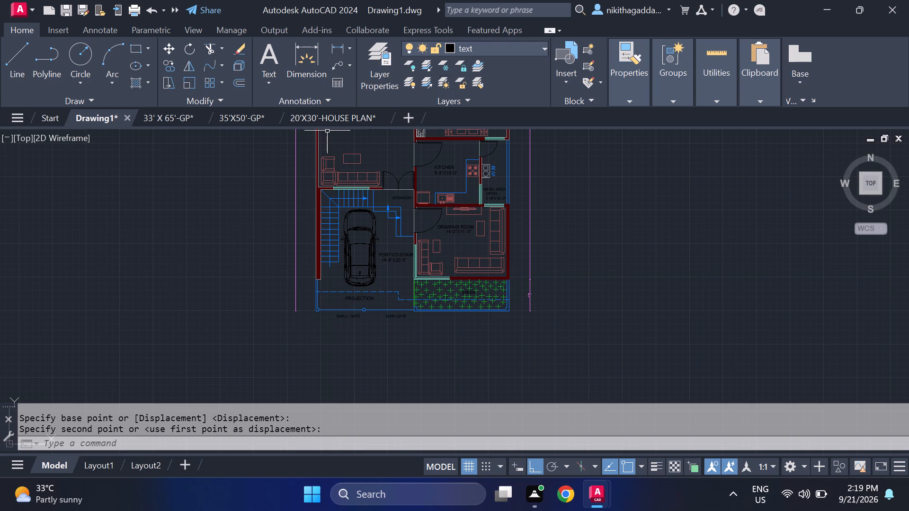
{"action": "type", "text": "COLOR"}
{"action": "key", "text": "Return"}
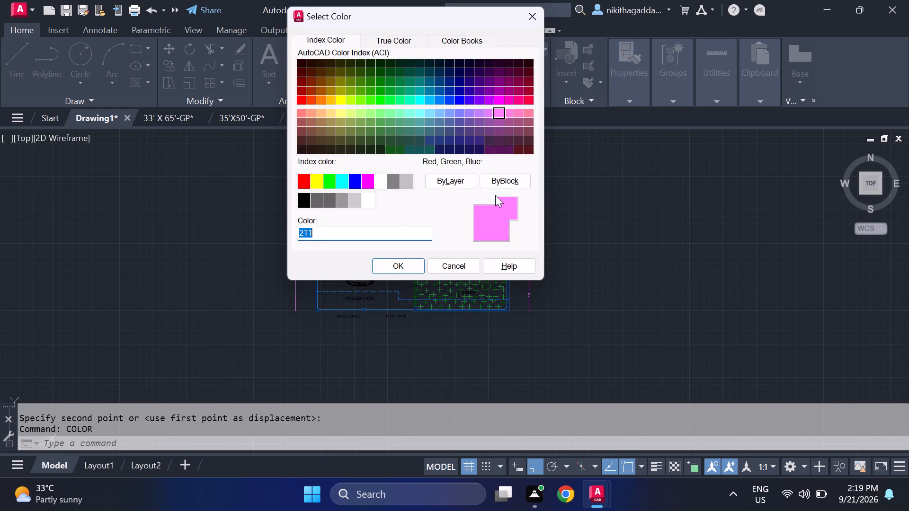
{"action": "left_click", "coordinate": [462, 181]}
{"action": "left_click", "coordinate": [410, 262]}
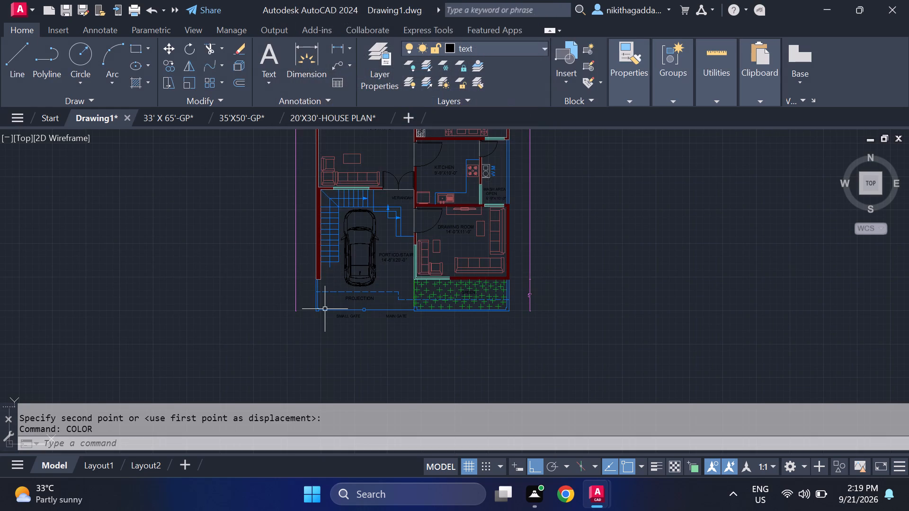
Draw a line outline about 45' wide and 6' deep in front of the compound wall, joined to both its front corners.
{"action": "key", "text": "l"}
{"action": "key", "text": "Return"}
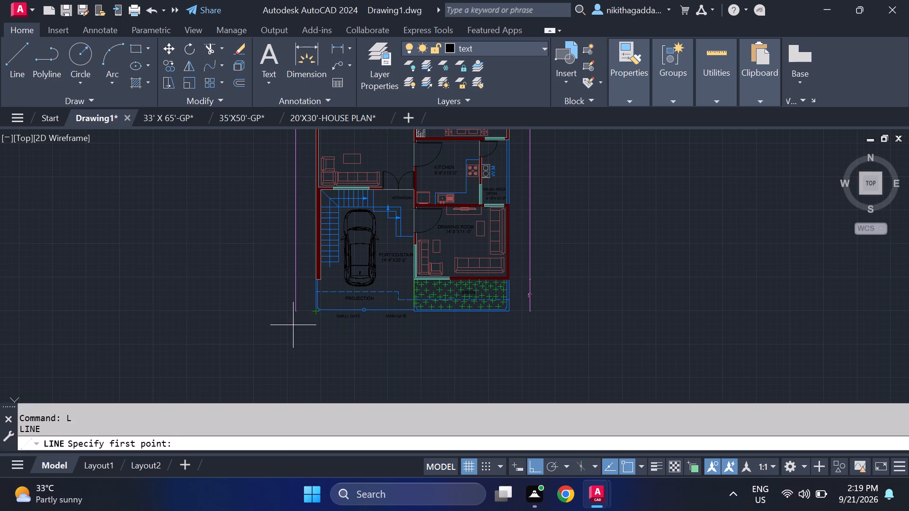
{"action": "scroll", "coordinate": [301, 316], "scroll_direction": "up", "scroll_amount": 3}
{"action": "left_click", "coordinate": [356, 297]}
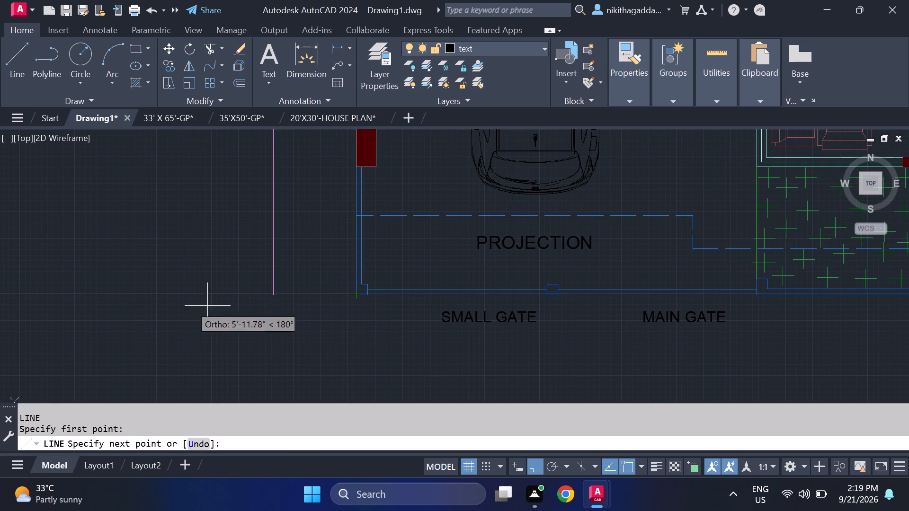
{"action": "scroll", "coordinate": [140, 310], "scroll_direction": "down", "scroll_amount": 1}
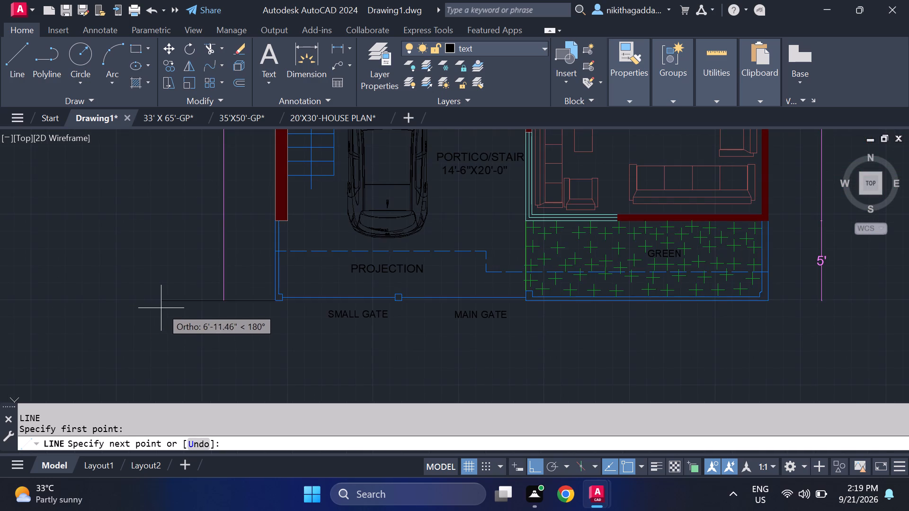
{"action": "left_click", "coordinate": [163, 300]}
{"action": "middle_click_drag", "start_coordinate": [148, 363], "coordinate": [181, 269]}
{"action": "scroll", "coordinate": [181, 306], "scroll_direction": "down", "scroll_amount": 2}
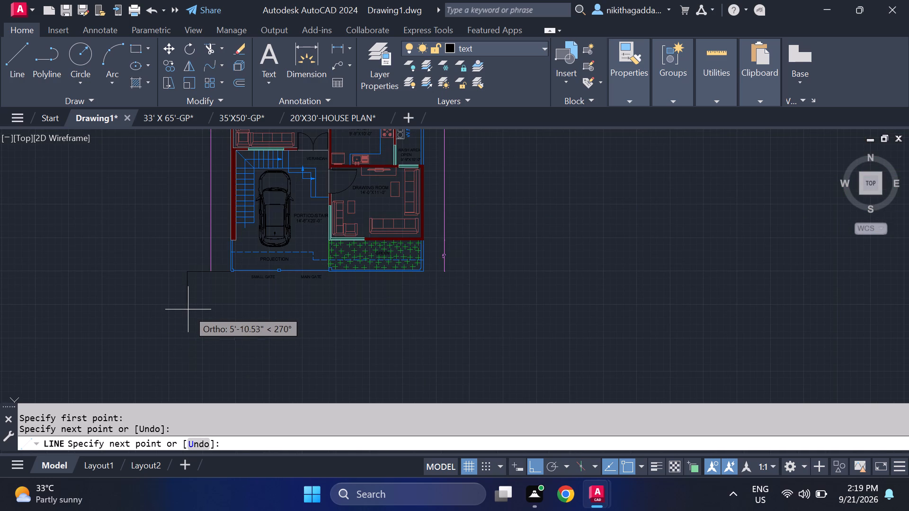
{"action": "left_click", "coordinate": [186, 312]}
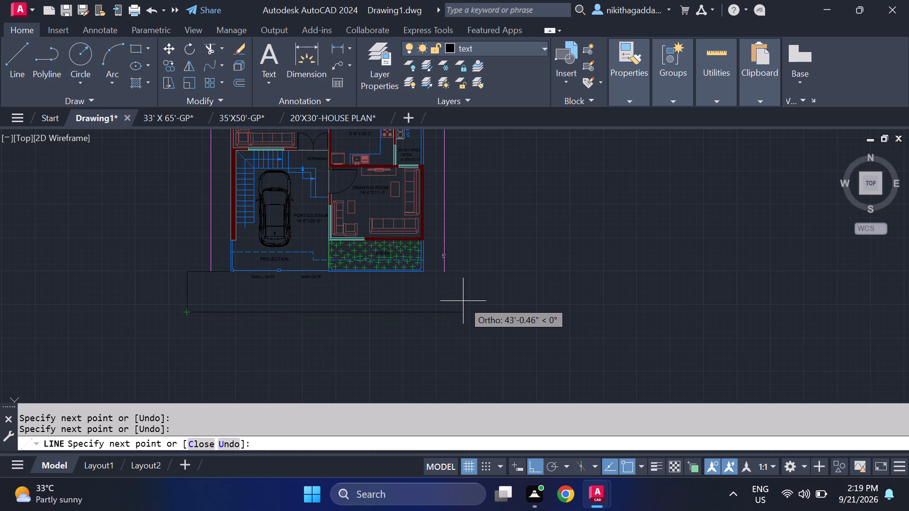
{"action": "scroll", "coordinate": [463, 301], "scroll_direction": "up", "scroll_amount": 1}
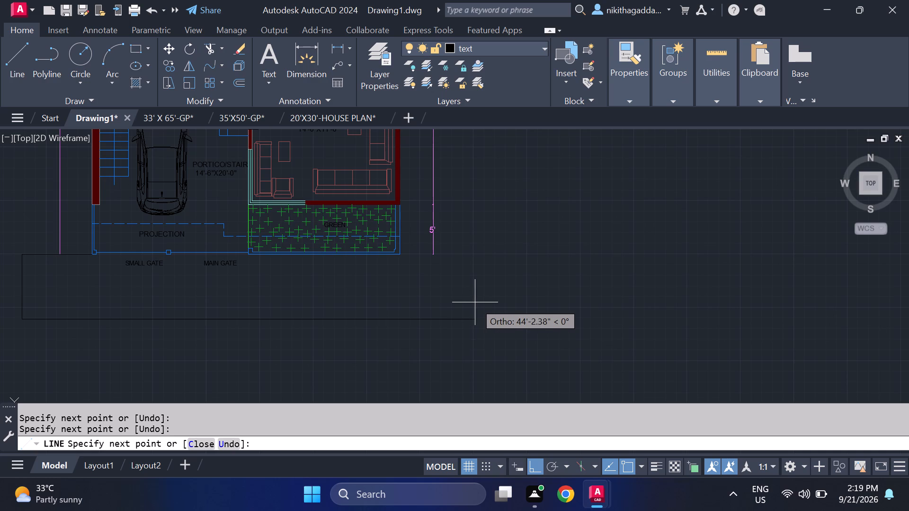
{"action": "left_click", "coordinate": [480, 300]}
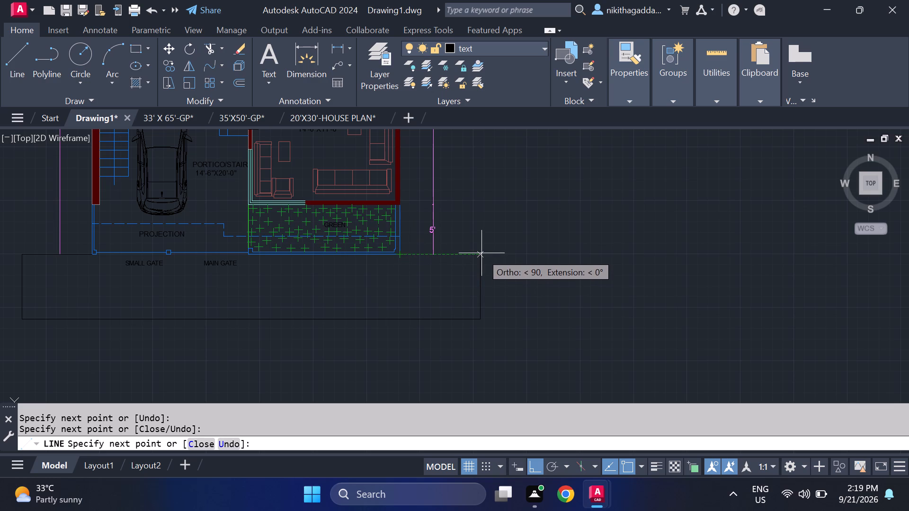
{"action": "left_click", "coordinate": [481, 253]}
{"action": "left_click", "coordinate": [400, 252]}
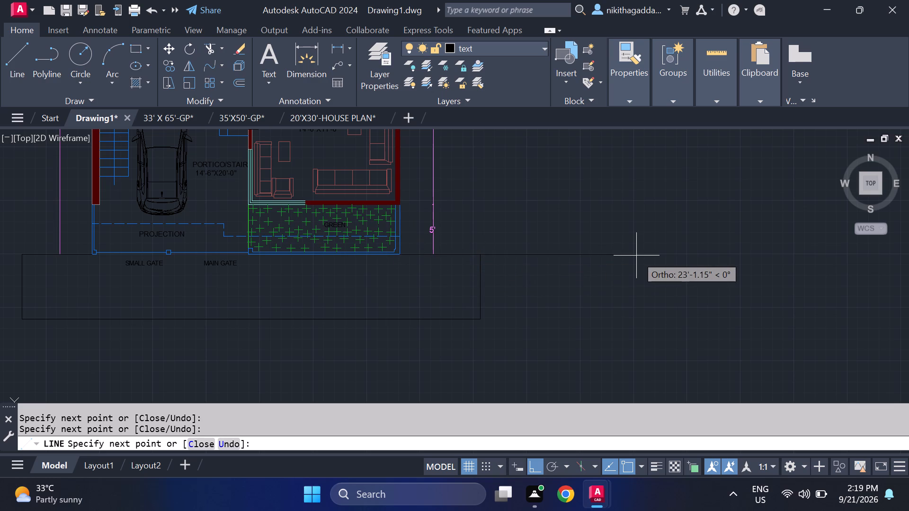
{"action": "key", "text": "Escape"}
Draw a rectangular border of lines about 63' wide by 83' high around the whole floor plan and its dimensions.
{"action": "scroll", "coordinate": [643, 228], "scroll_direction": "down", "scroll_amount": 2}
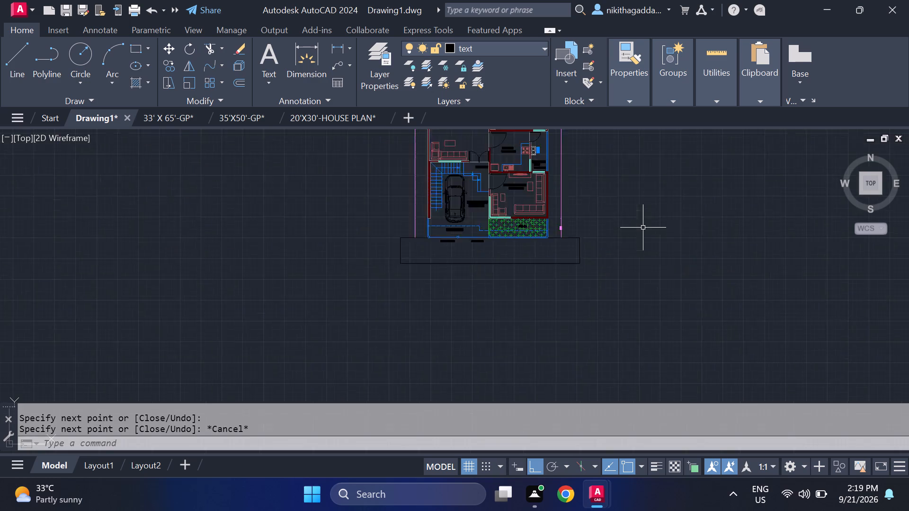
{"action": "scroll", "coordinate": [643, 228], "scroll_direction": "down", "scroll_amount": 1}
{"action": "middle_click_drag", "start_coordinate": [644, 217], "coordinate": [617, 275]}
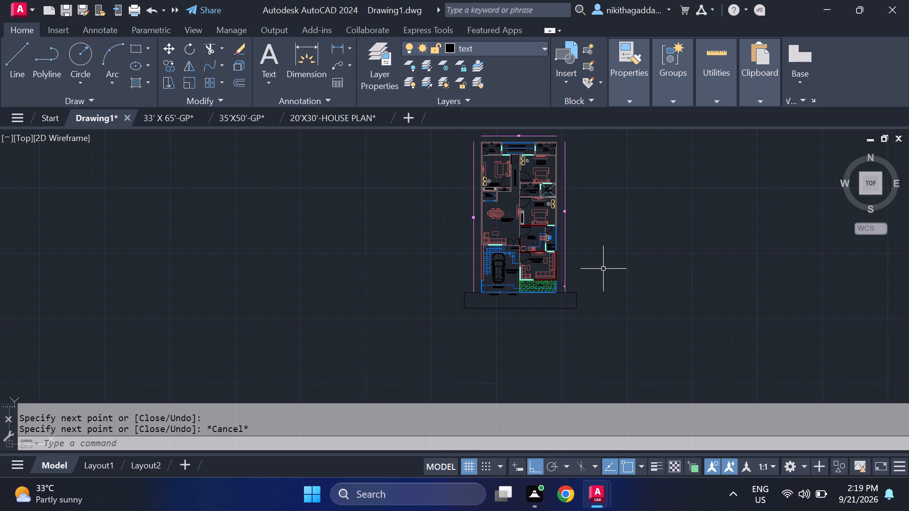
{"action": "key", "text": "l"}
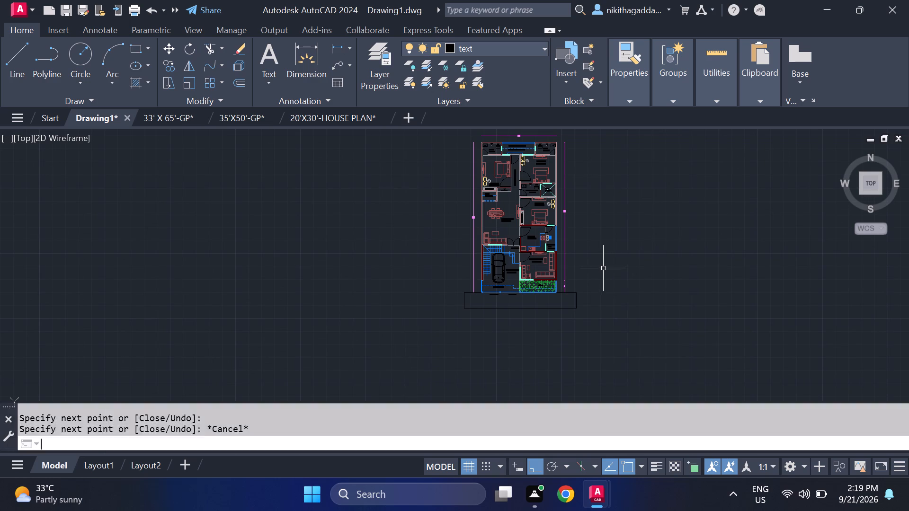
{"action": "key", "text": "Return"}
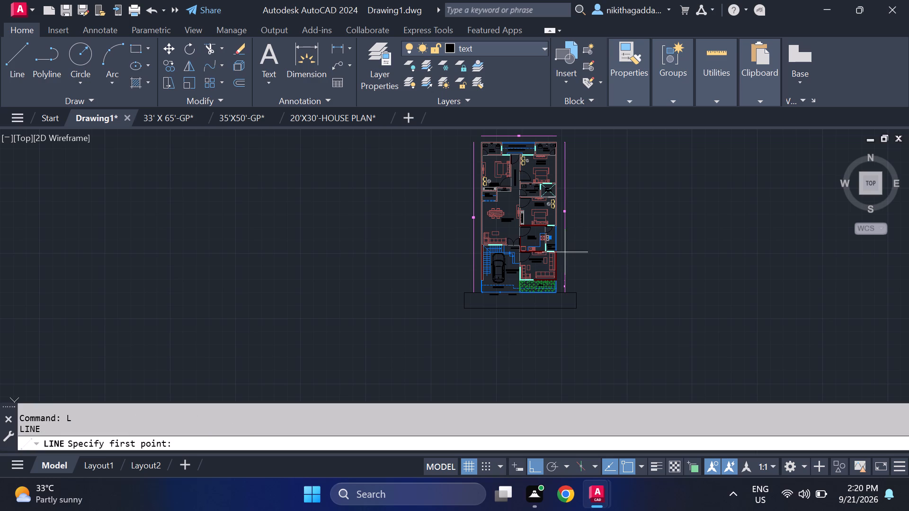
{"action": "middle_click_drag", "start_coordinate": [401, 221], "coordinate": [343, 236]}
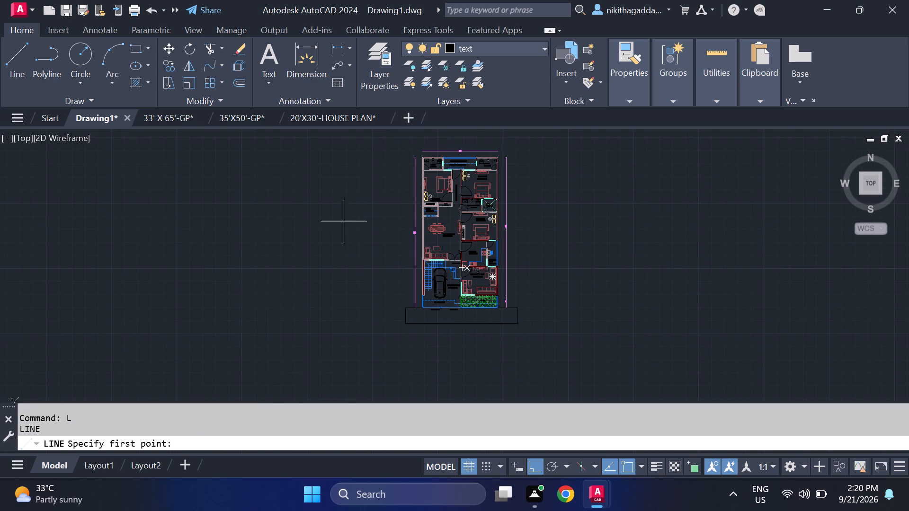
{"action": "left_click", "coordinate": [383, 136]}
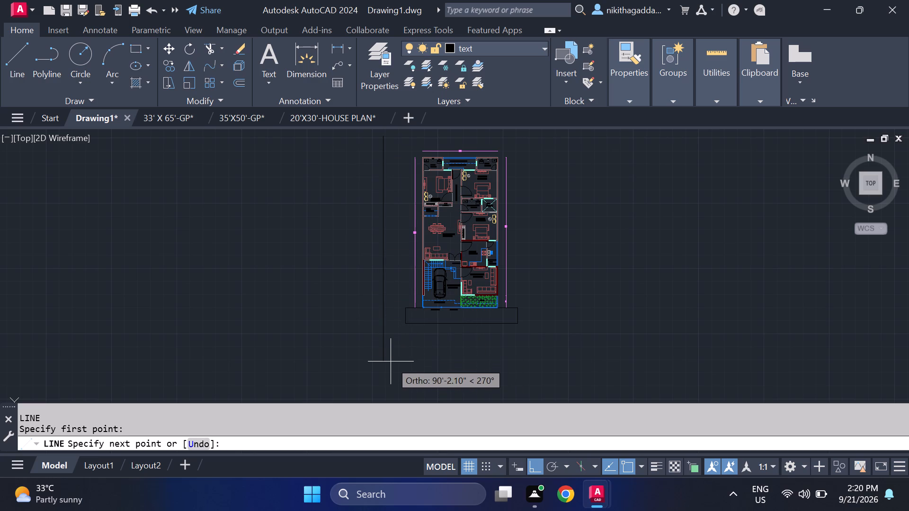
{"action": "left_click", "coordinate": [389, 344]}
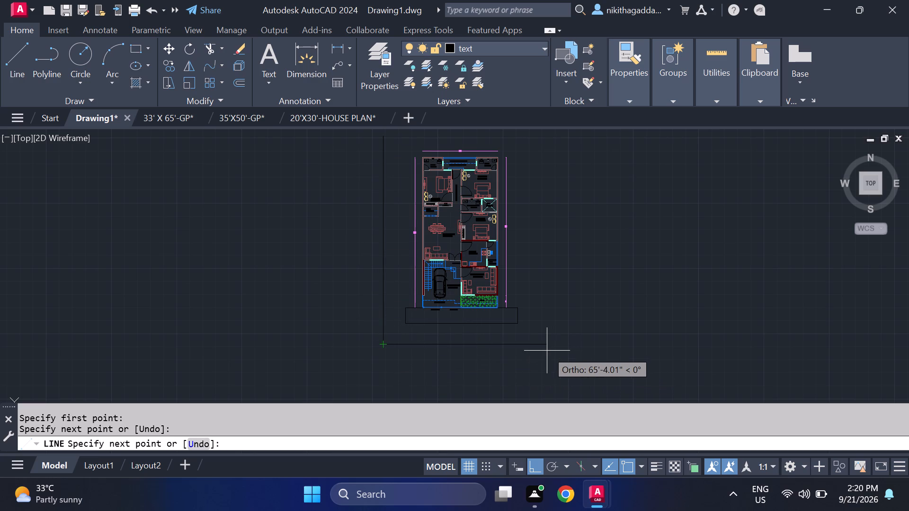
{"action": "left_click", "coordinate": [541, 348]}
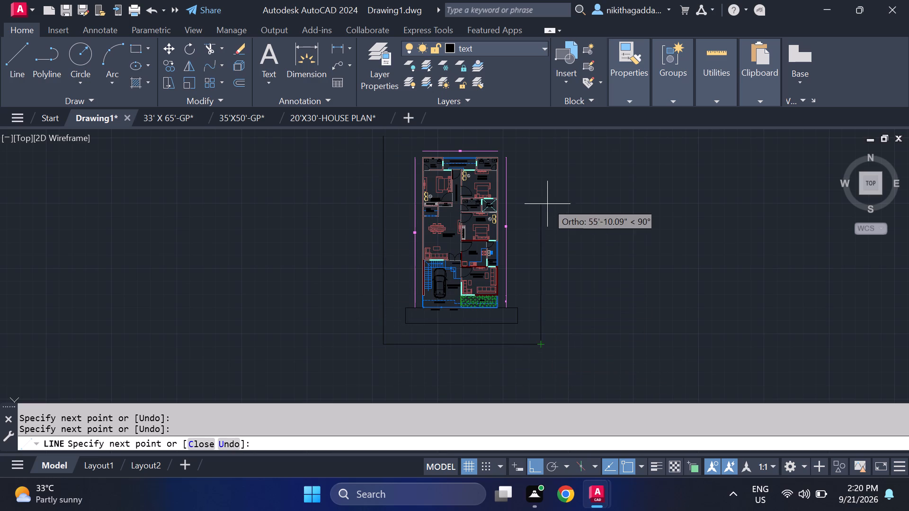
{"action": "middle_click_drag", "start_coordinate": [546, 194], "coordinate": [558, 311]}
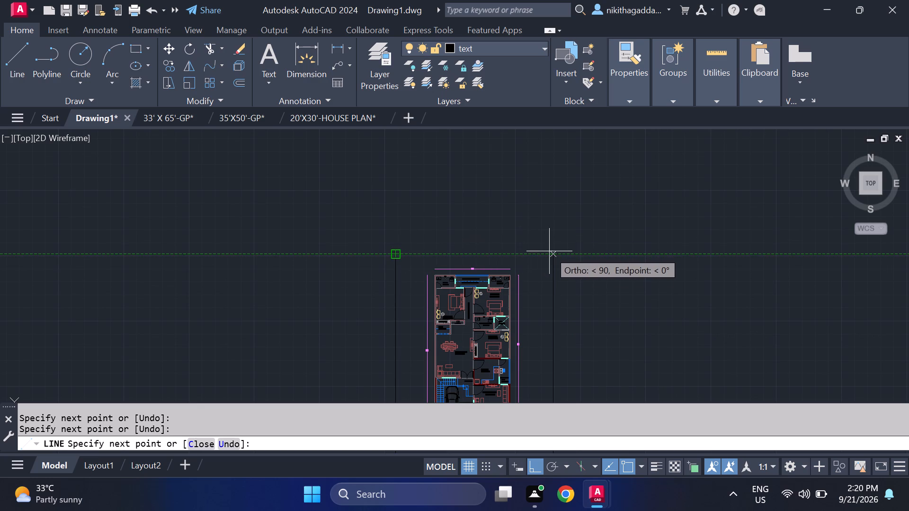
{"action": "left_click", "coordinate": [552, 253]}
{"action": "left_click", "coordinate": [397, 253]}
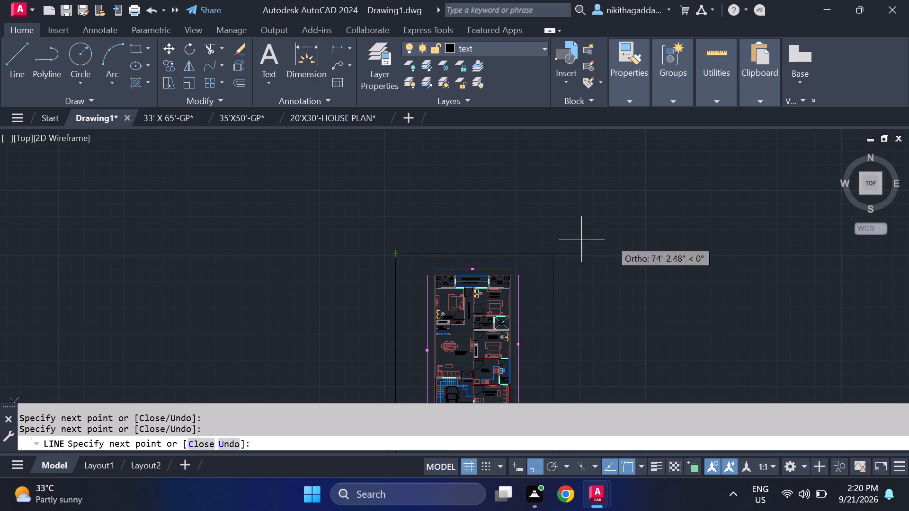
{"action": "key", "text": "Escape"}
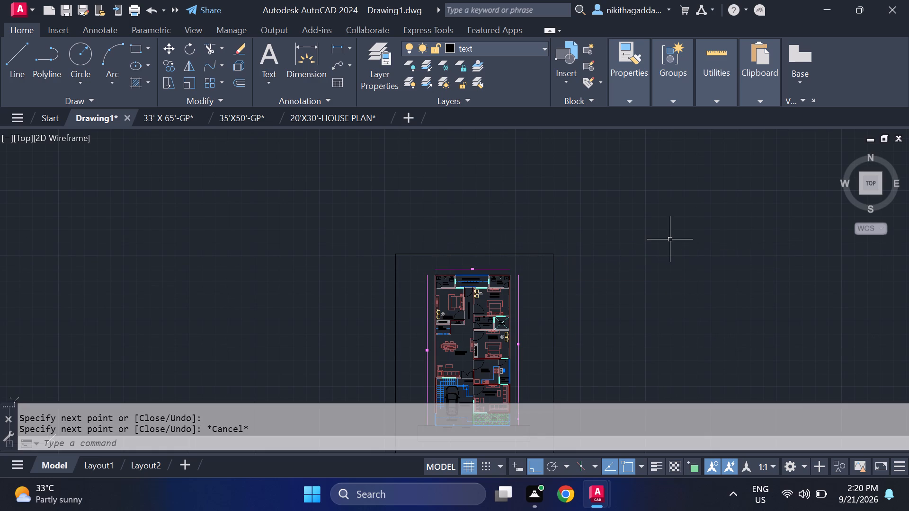
Draw an outer rectangular border of lines about 65' wide by 85' high, slightly outside the existing border around the floor plan.
{"action": "scroll", "coordinate": [670, 239], "scroll_direction": "down", "scroll_amount": 2}
{"action": "scroll", "coordinate": [662, 268], "scroll_direction": "up", "scroll_amount": 2}
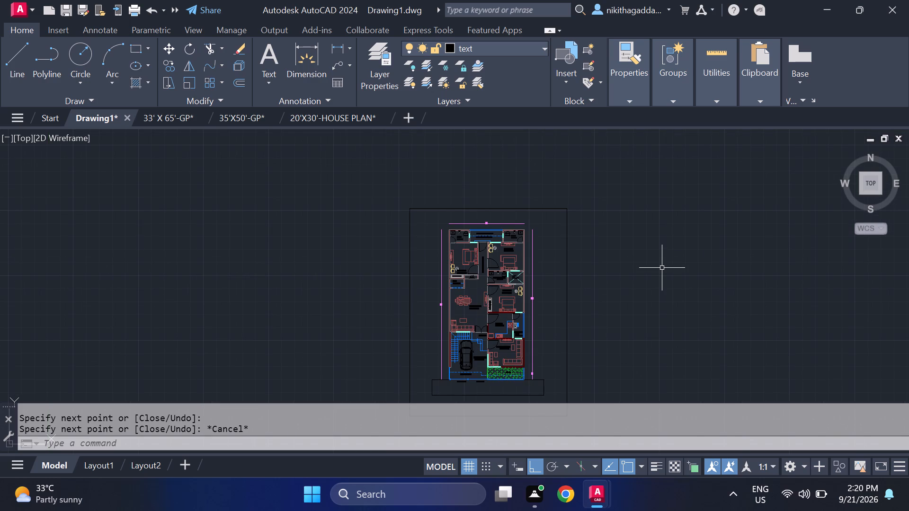
{"action": "key", "text": "l"}
{"action": "key", "text": "Return"}
{"action": "middle_click_drag", "start_coordinate": [619, 223], "coordinate": [598, 168]}
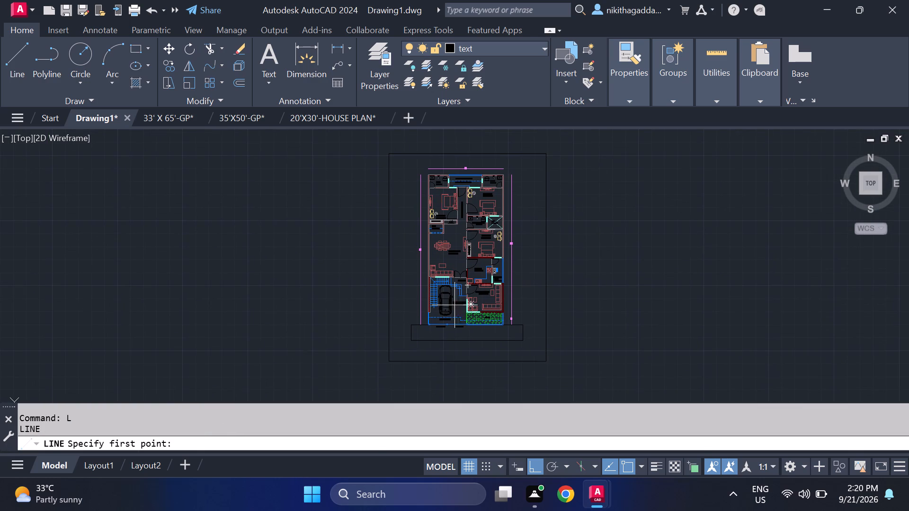
{"action": "scroll", "coordinate": [384, 370], "scroll_direction": "up", "scroll_amount": 2}
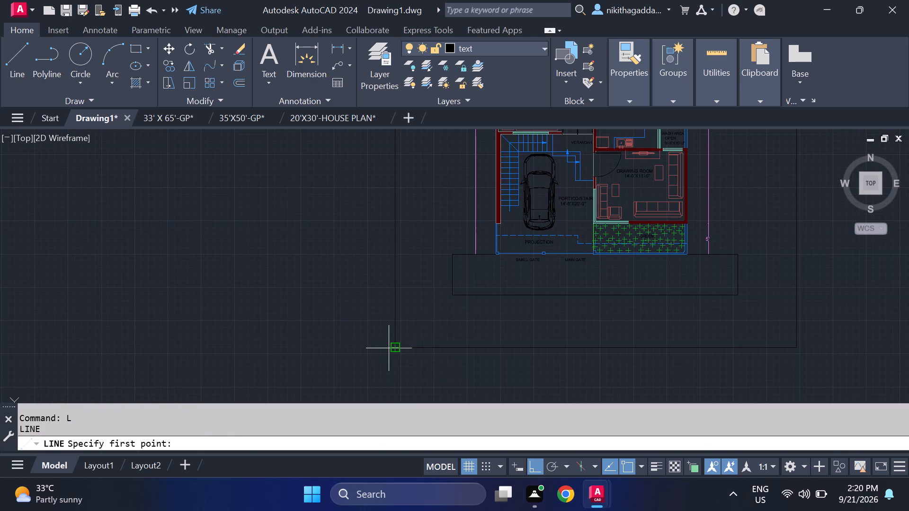
{"action": "left_click", "coordinate": [388, 348]}
{"action": "middle_click_drag", "start_coordinate": [384, 217], "coordinate": [383, 282]}
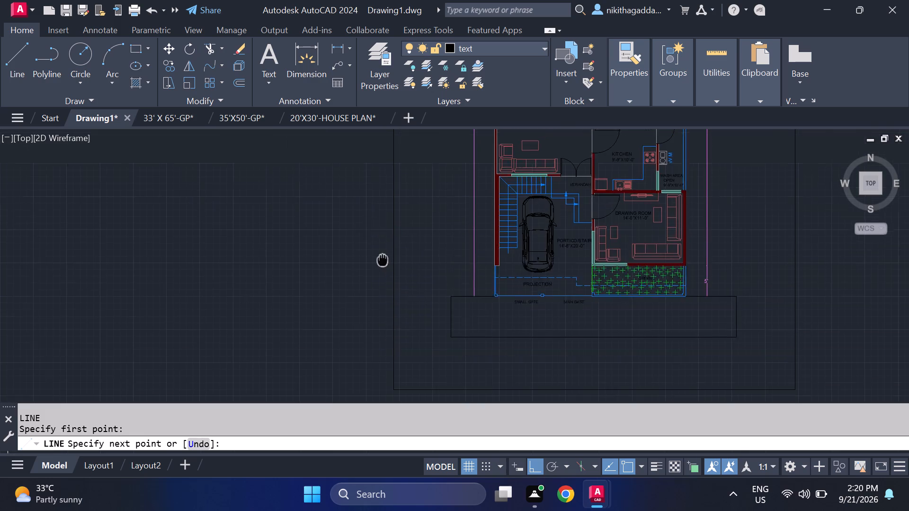
{"action": "middle_click_drag", "start_coordinate": [383, 282], "coordinate": [382, 324]}
{"action": "scroll", "coordinate": [374, 264], "scroll_direction": "down", "scroll_amount": 3}
{"action": "middle_click_drag", "start_coordinate": [372, 205], "coordinate": [369, 294]}
{"action": "scroll", "coordinate": [375, 276], "scroll_direction": "up", "scroll_amount": 3}
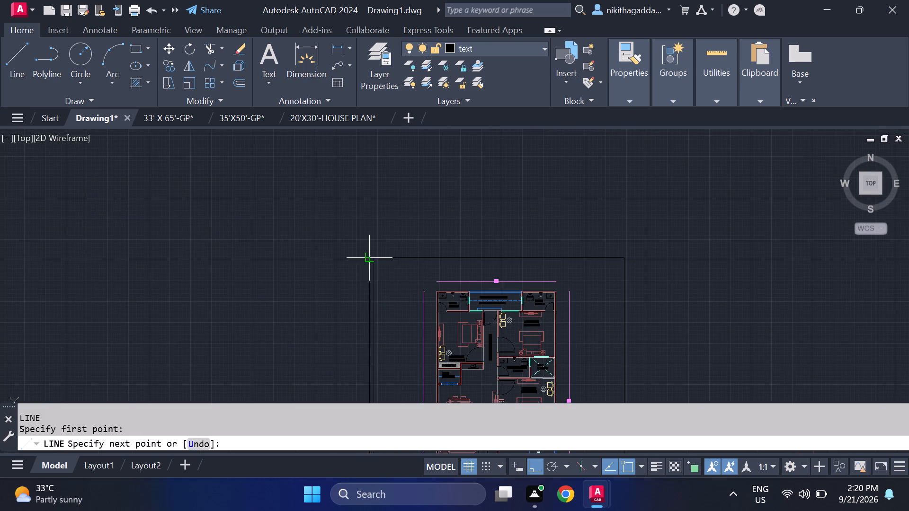
{"action": "scroll", "coordinate": [369, 255], "scroll_direction": "up", "scroll_amount": 2}
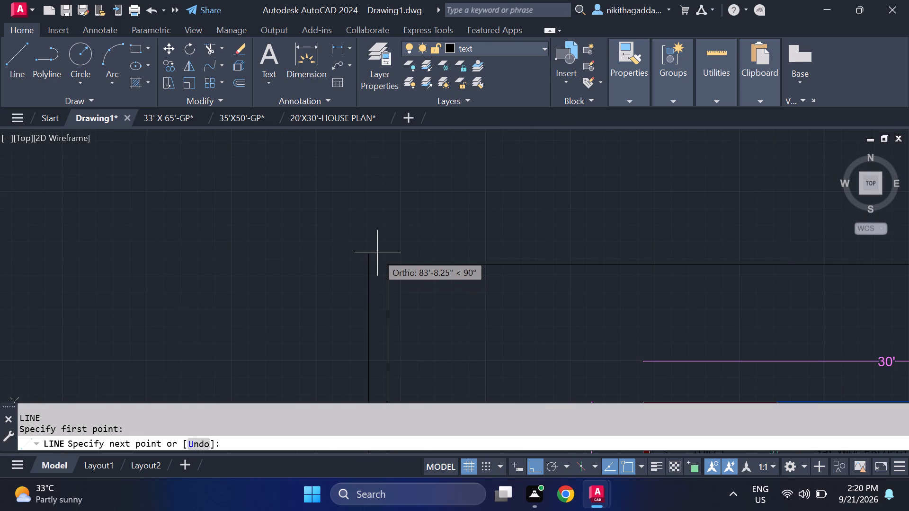
{"action": "left_click", "coordinate": [377, 251]}
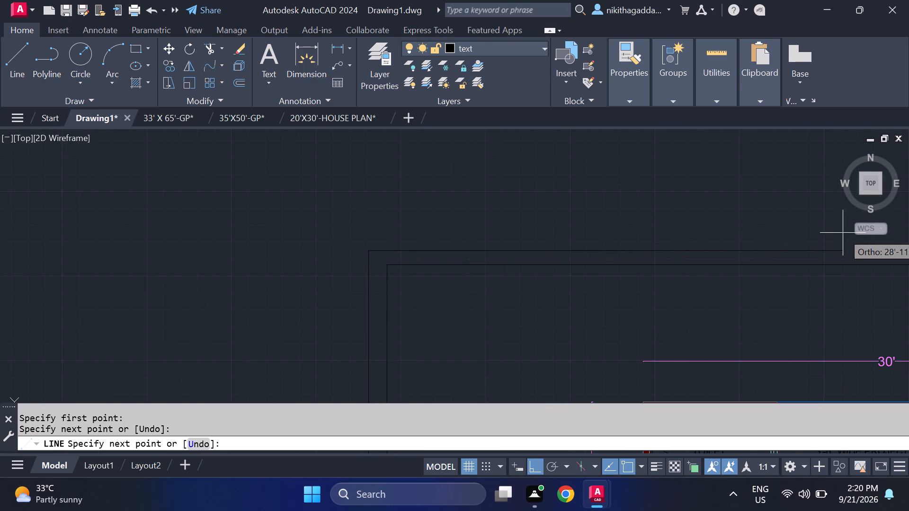
{"action": "middle_click_drag", "start_coordinate": [848, 233], "coordinate": [414, 190]}
{"action": "scroll", "coordinate": [790, 206], "scroll_direction": "down", "scroll_amount": 2}
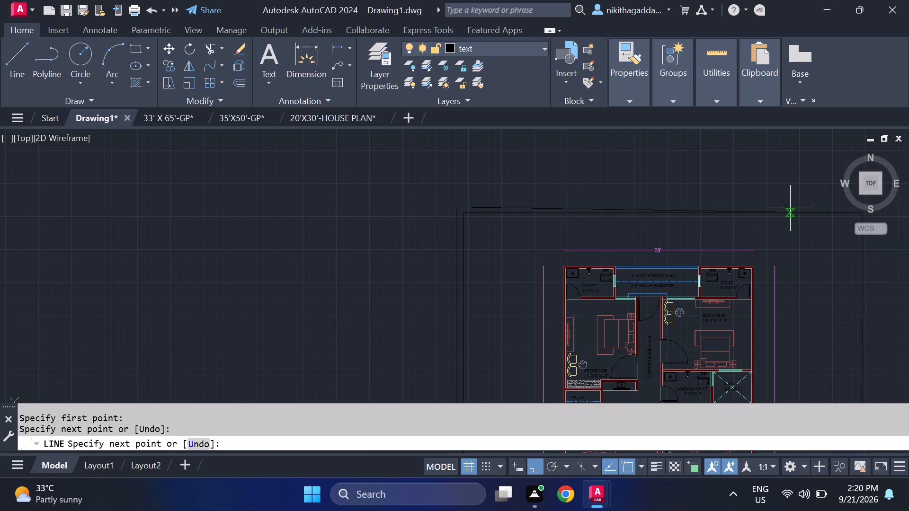
{"action": "middle_click_drag", "start_coordinate": [790, 208], "coordinate": [627, 188]}
{"action": "scroll", "coordinate": [725, 194], "scroll_direction": "up", "scroll_amount": 2}
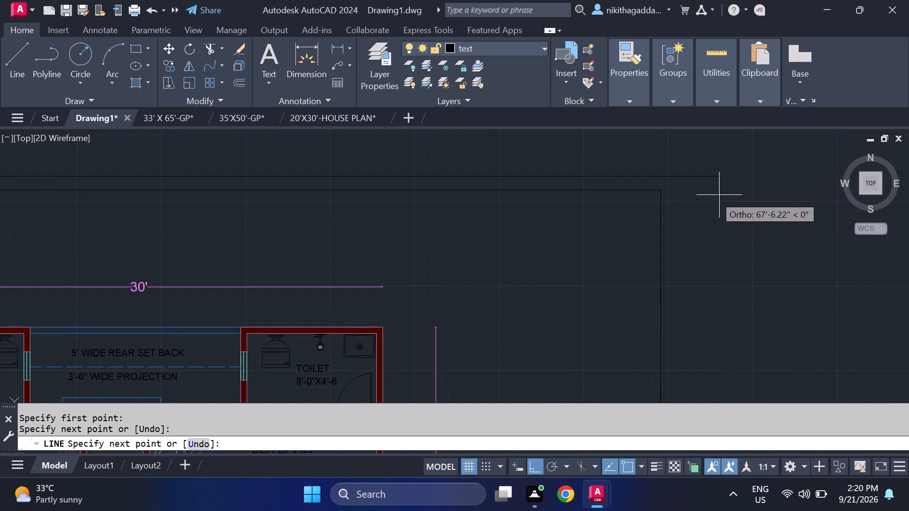
{"action": "left_click", "coordinate": [676, 183]}
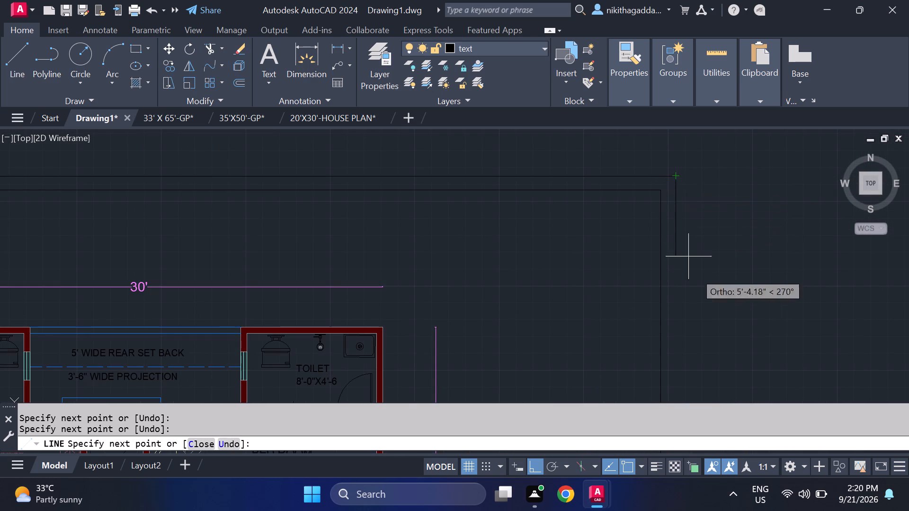
{"action": "scroll", "coordinate": [706, 340], "scroll_direction": "down", "scroll_amount": 2}
{"action": "middle_click_drag", "start_coordinate": [701, 348], "coordinate": [695, 195]}
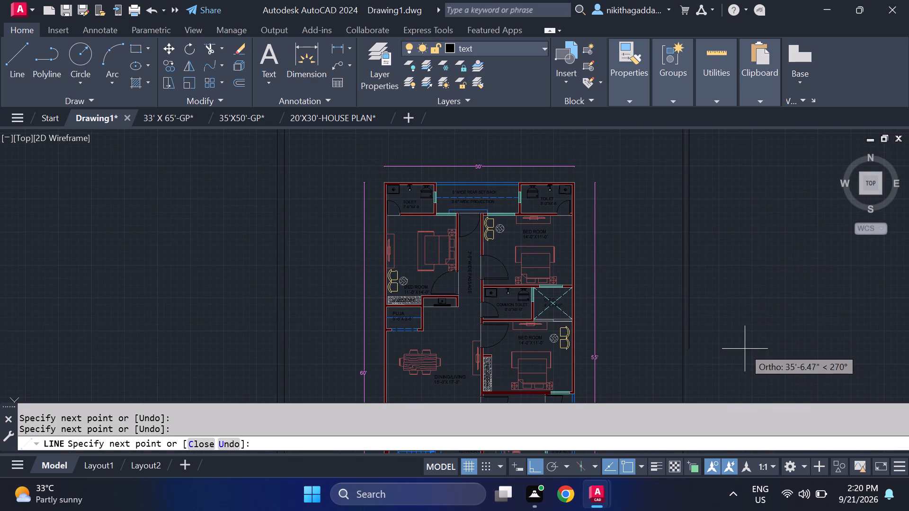
{"action": "key", "text": "ctrl+z"}
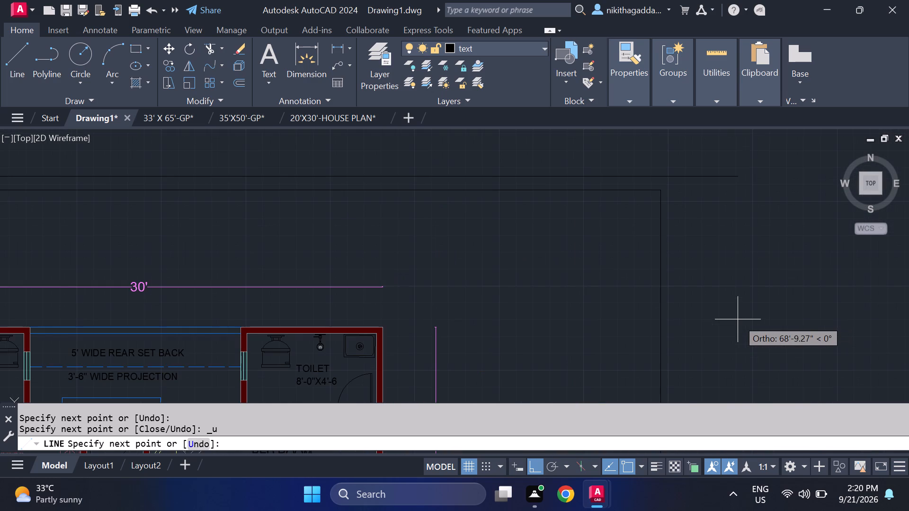
{"action": "left_click", "coordinate": [678, 183]}
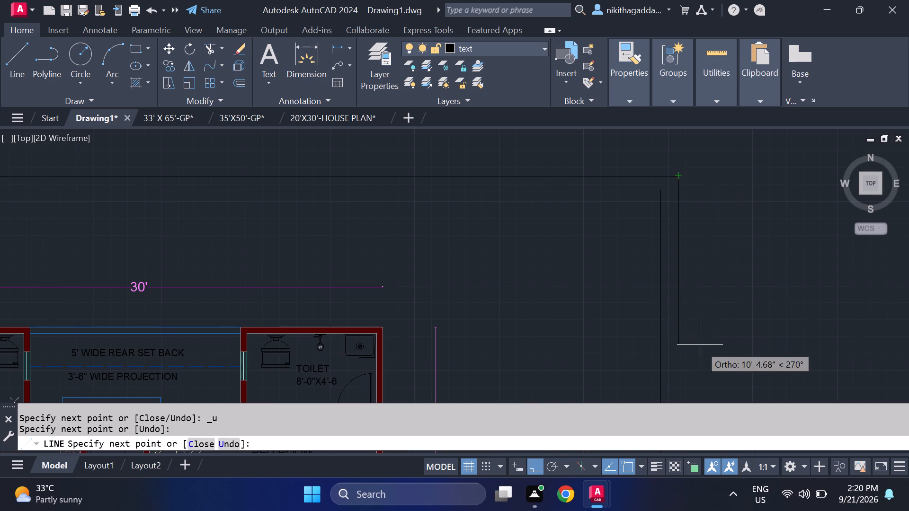
{"action": "scroll", "coordinate": [700, 348], "scroll_direction": "down", "scroll_amount": 3}
{"action": "middle_click_drag", "start_coordinate": [712, 378], "coordinate": [707, 196]}
{"action": "middle_click_drag", "start_coordinate": [745, 359], "coordinate": [716, 257]}
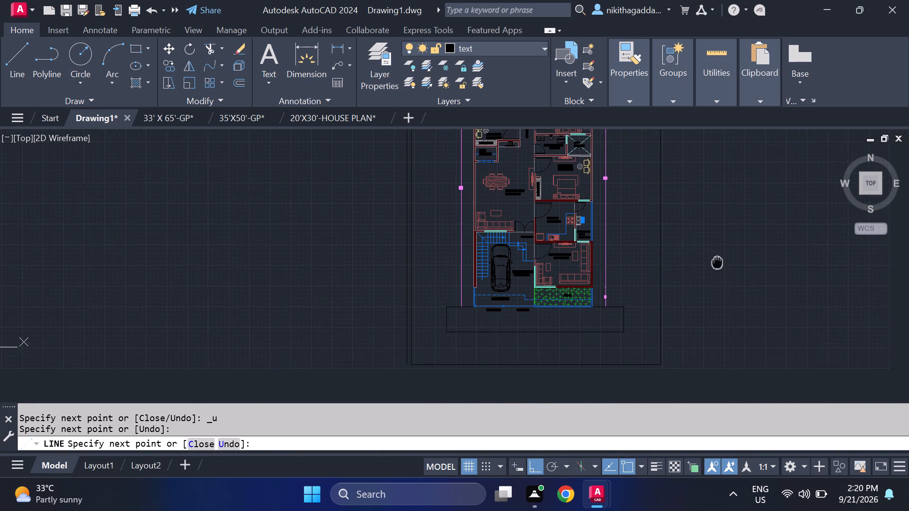
{"action": "middle_click_drag", "start_coordinate": [716, 257], "coordinate": [707, 213]}
{"action": "scroll", "coordinate": [706, 322], "scroll_direction": "up", "scroll_amount": 1}
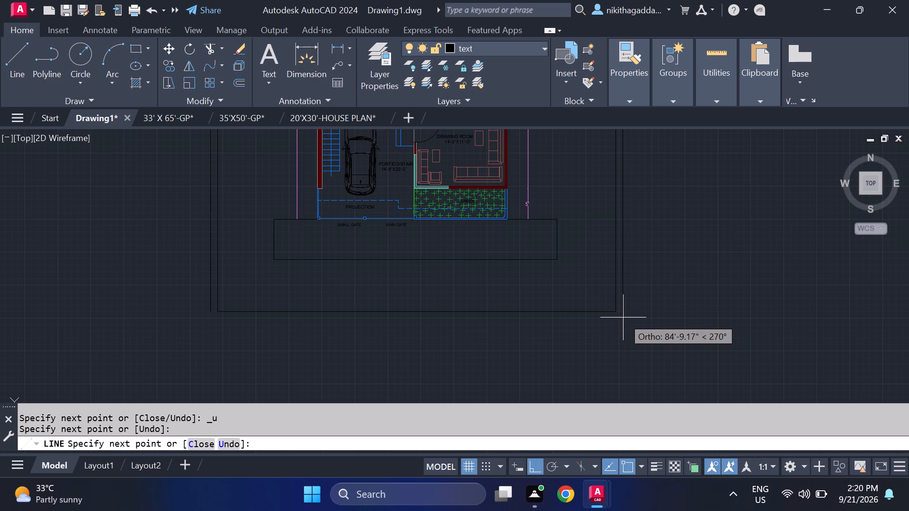
{"action": "left_click", "coordinate": [624, 318]}
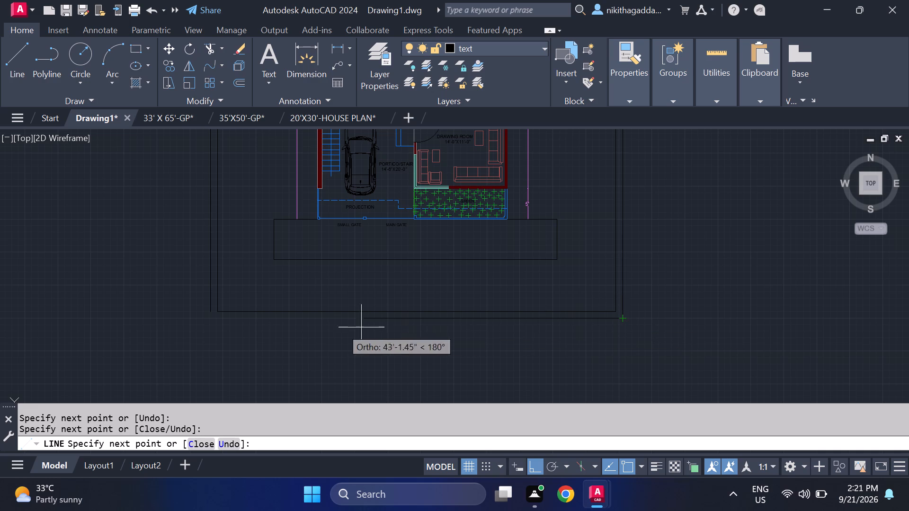
{"action": "scroll", "coordinate": [210, 316], "scroll_direction": "up", "scroll_amount": 4}
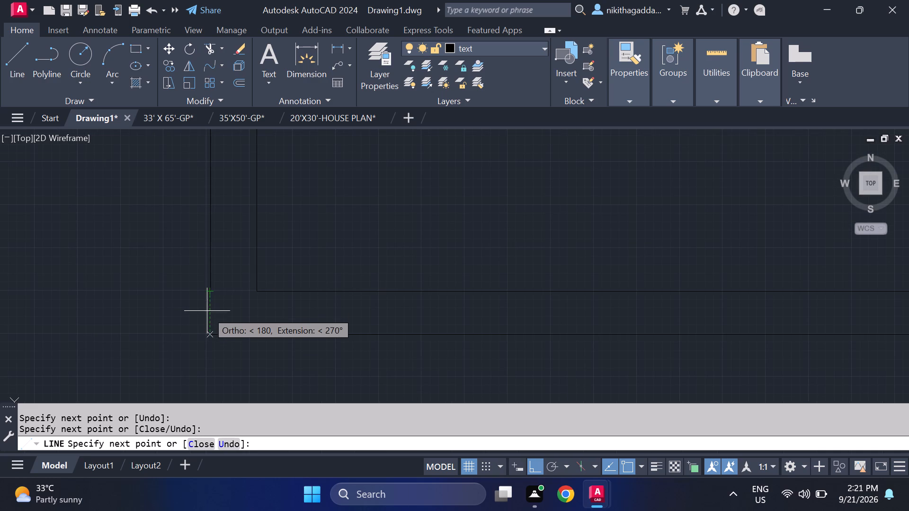
{"action": "left_click", "coordinate": [209, 335]}
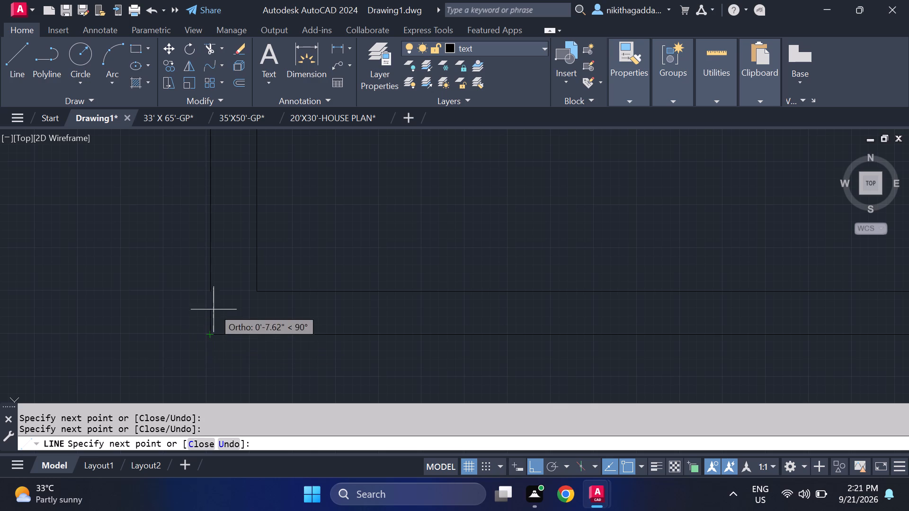
{"action": "left_click", "coordinate": [210, 292]}
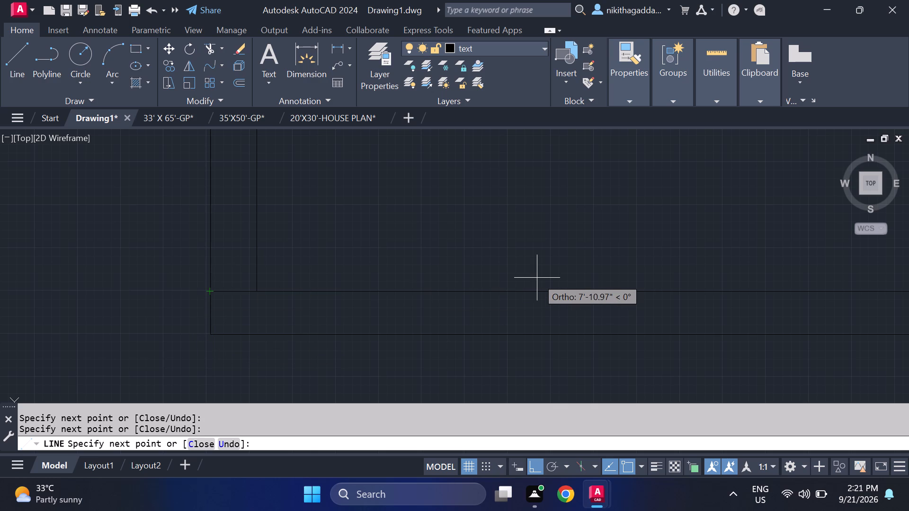
{"action": "key", "text": "Escape"}
Review the bordered drawing, checking the rooms, dimensions, gates and front road outline from front to rear.
{"action": "scroll", "coordinate": [634, 139], "scroll_direction": "down", "scroll_amount": 4}
{"action": "scroll", "coordinate": [592, 211], "scroll_direction": "down", "scroll_amount": 2}
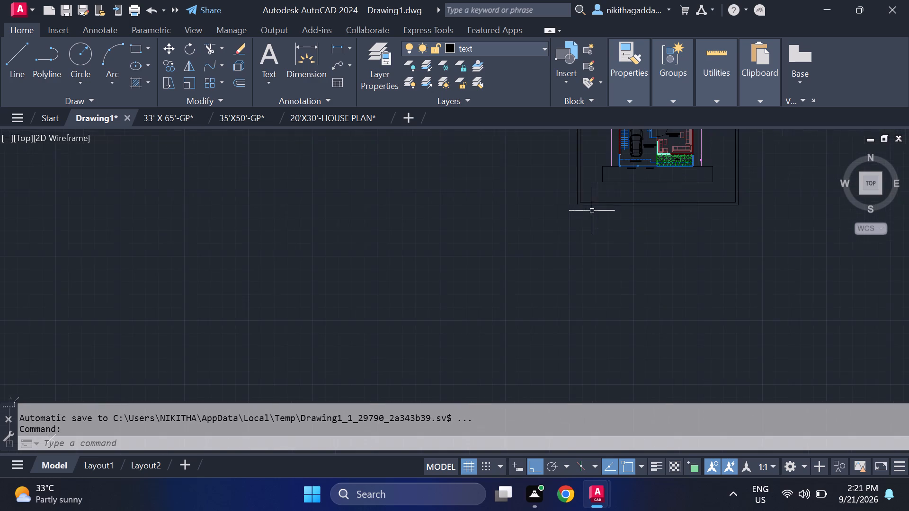
{"action": "middle_click_drag", "start_coordinate": [589, 220], "coordinate": [481, 321]}
{"action": "scroll", "coordinate": [534, 291], "scroll_direction": "down", "scroll_amount": 1}
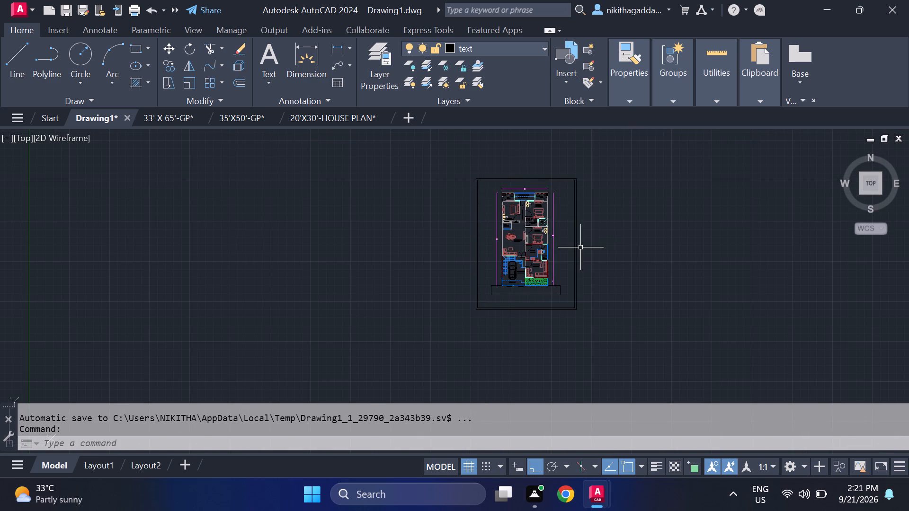
{"action": "scroll", "coordinate": [569, 253], "scroll_direction": "up", "scroll_amount": 1}
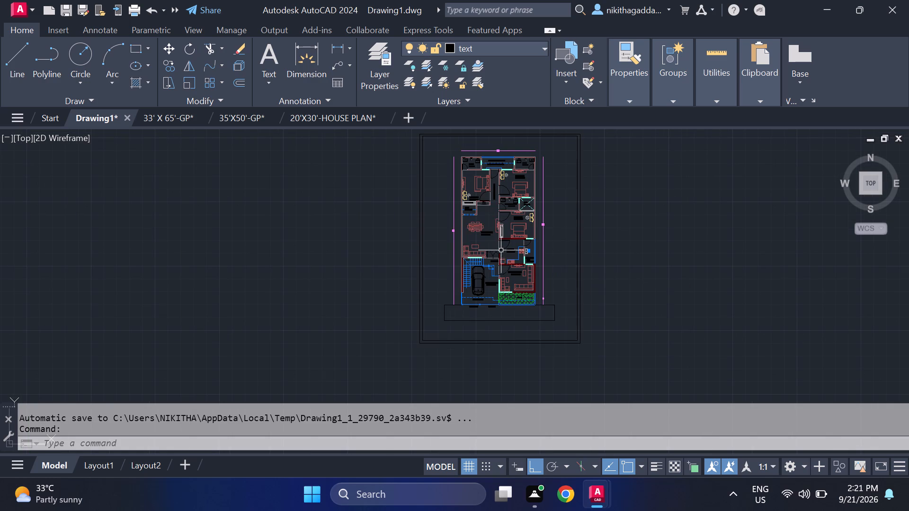
{"action": "scroll", "coordinate": [489, 291], "scroll_direction": "up", "scroll_amount": 3}
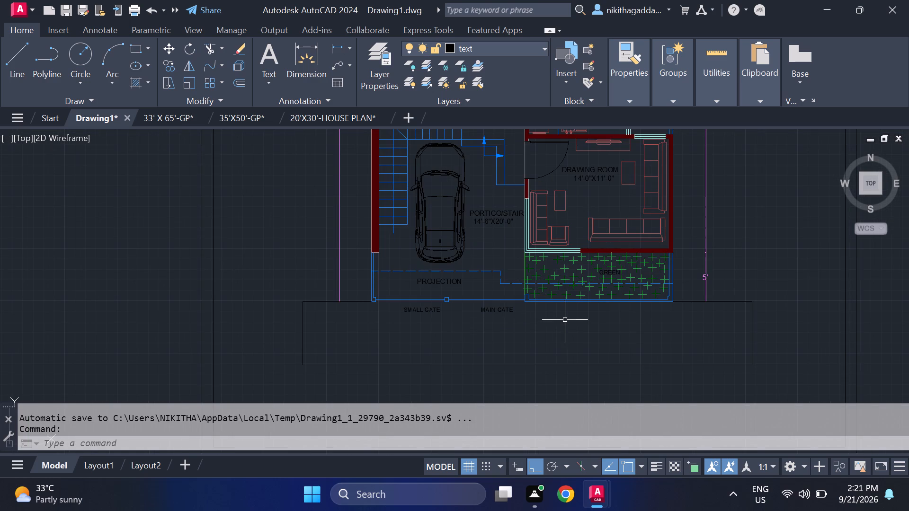
{"action": "middle_click_drag", "start_coordinate": [672, 330], "coordinate": [667, 318]}
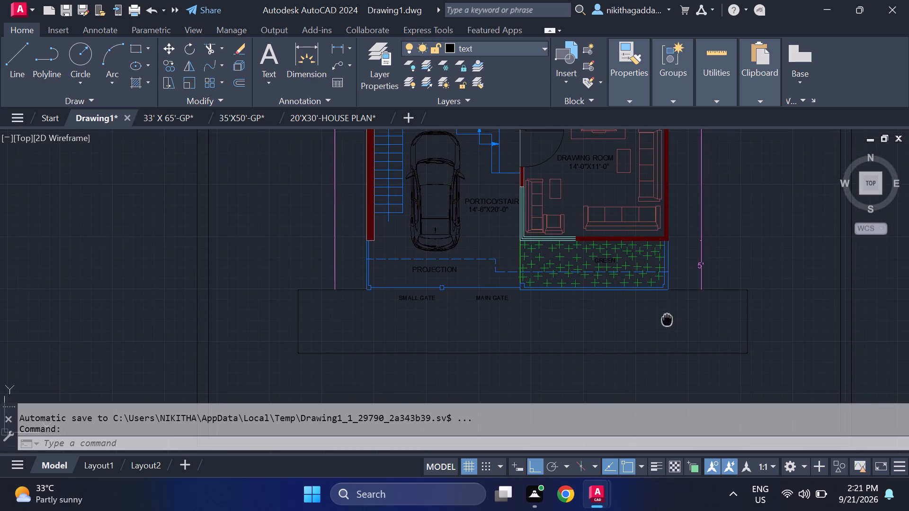
{"action": "middle_click_drag", "start_coordinate": [667, 318], "coordinate": [502, 309]}
{"action": "scroll", "coordinate": [504, 279], "scroll_direction": "down", "scroll_amount": 1}
{"action": "middle_click_drag", "start_coordinate": [517, 248], "coordinate": [522, 255]}
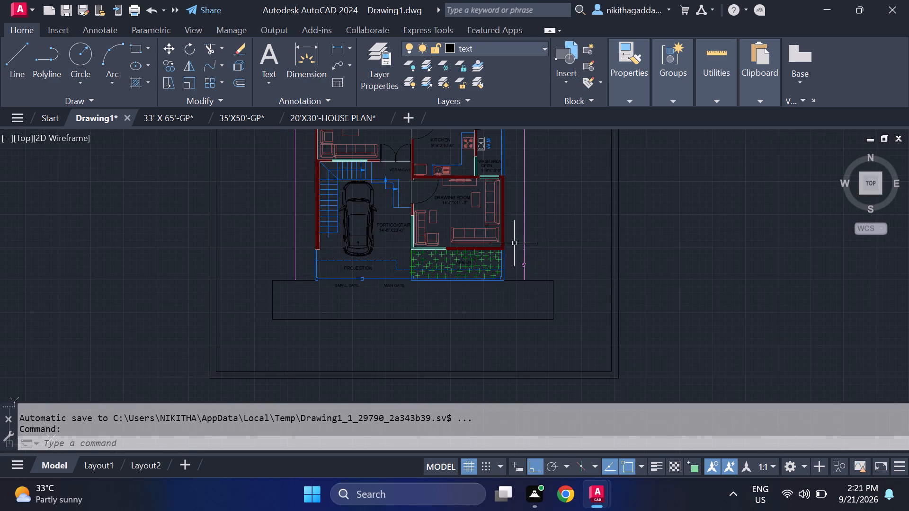
{"action": "middle_click_drag", "start_coordinate": [522, 255], "coordinate": [568, 350]}
{"action": "middle_click_drag", "start_coordinate": [553, 314], "coordinate": [564, 374]}
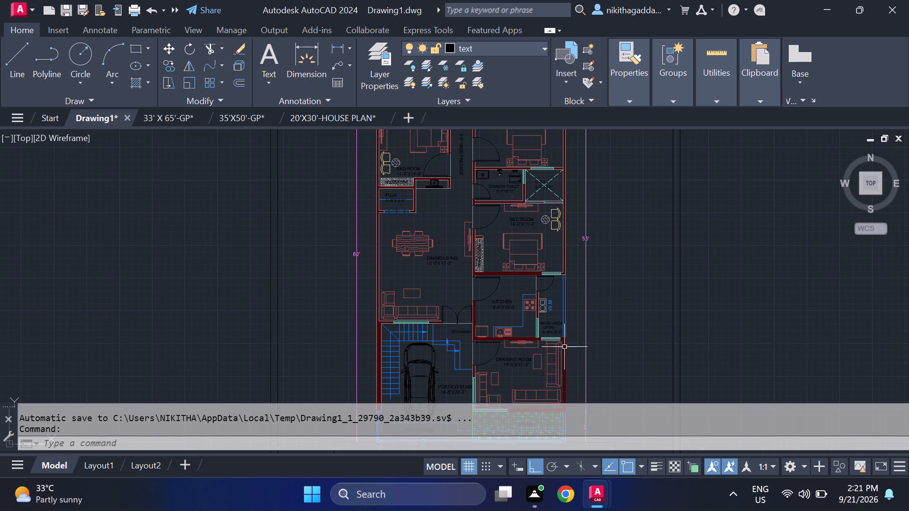
{"action": "middle_click_drag", "start_coordinate": [561, 336], "coordinate": [574, 386]}
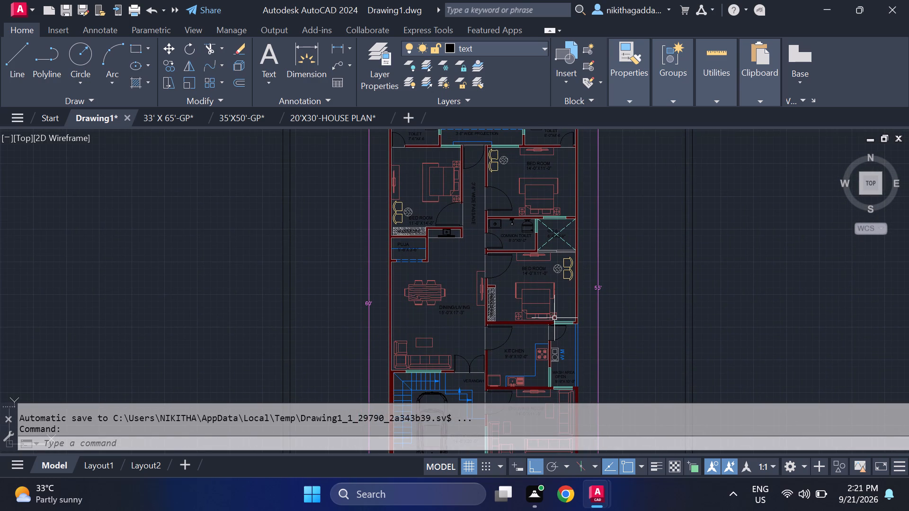
{"action": "middle_click_drag", "start_coordinate": [556, 316], "coordinate": [409, 342]}
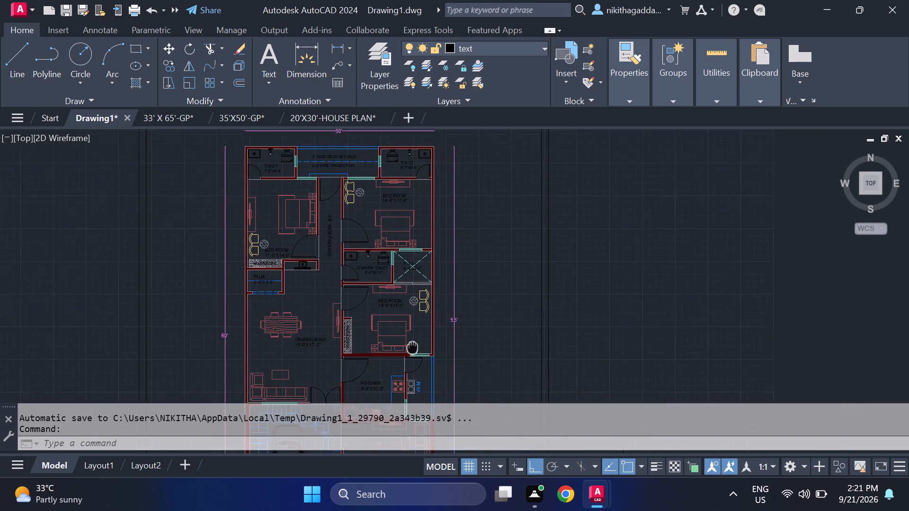
{"action": "middle_click_drag", "start_coordinate": [409, 342], "coordinate": [499, 329]}
{"action": "middle_click_drag", "start_coordinate": [480, 302], "coordinate": [490, 241]}
{"action": "middle_click_drag", "start_coordinate": [472, 317], "coordinate": [457, 276]}
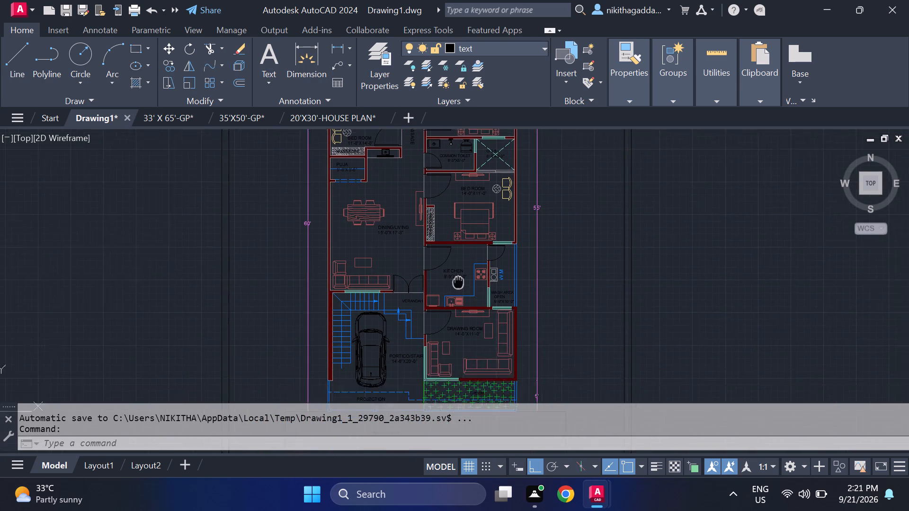
{"action": "middle_click_drag", "start_coordinate": [457, 276], "coordinate": [445, 231]}
{"action": "middle_click_drag", "start_coordinate": [429, 320], "coordinate": [433, 358]}
{"action": "middle_click_drag", "start_coordinate": [398, 249], "coordinate": [408, 373]}
{"action": "middle_click_drag", "start_coordinate": [392, 290], "coordinate": [348, 240]}
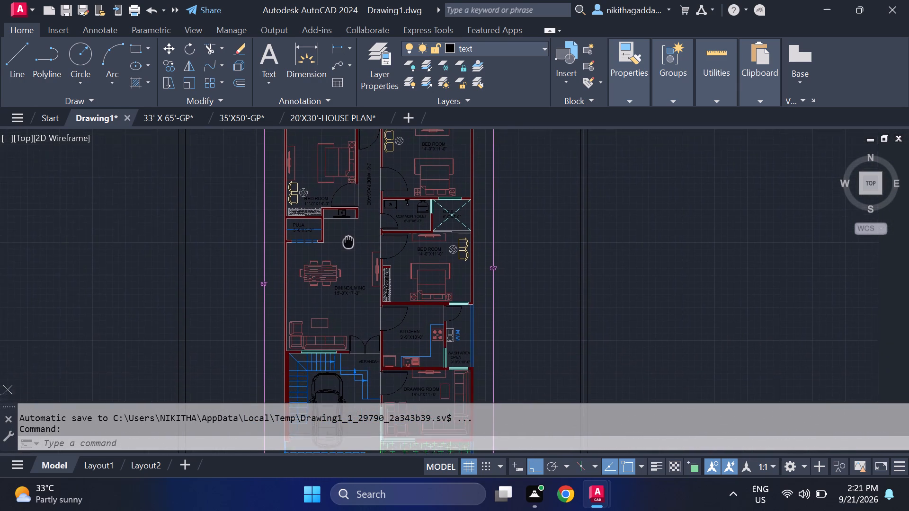
{"action": "middle_click_drag", "start_coordinate": [348, 240], "coordinate": [347, 200]}
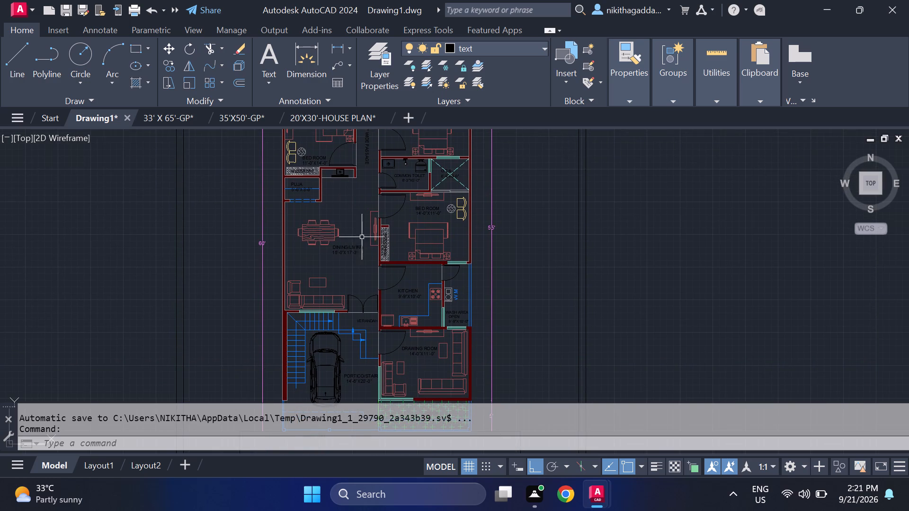
{"action": "middle_click_drag", "start_coordinate": [373, 248], "coordinate": [383, 181]}
{"action": "middle_click_drag", "start_coordinate": [421, 347], "coordinate": [446, 234]}
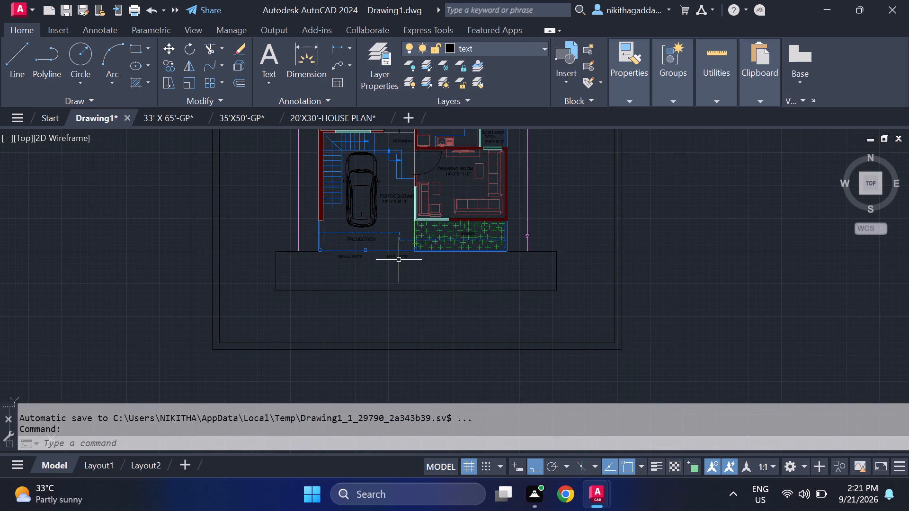
Set the current drawing color to a blue from the AutoCAD Color Index.
{"action": "scroll", "coordinate": [399, 266], "scroll_direction": "up", "scroll_amount": 2}
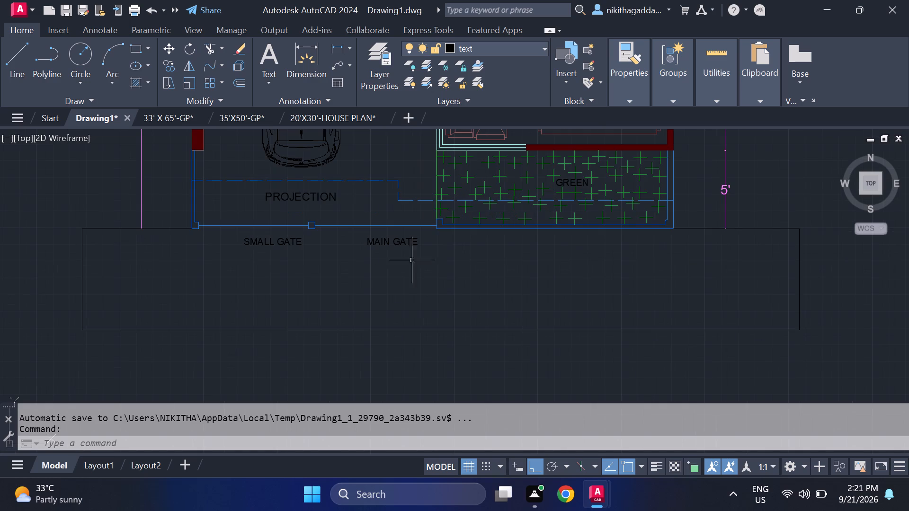
{"action": "type", "text": "COLOR"}
{"action": "key", "text": "Return"}
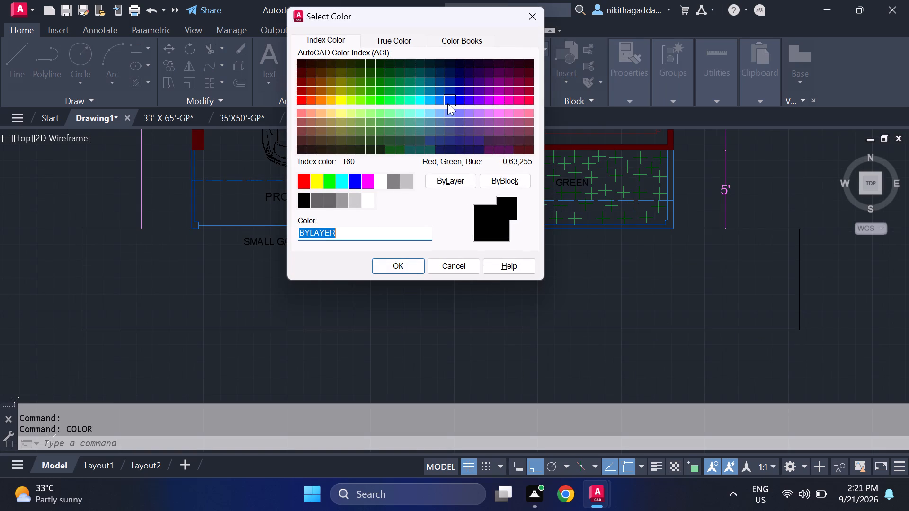
{"action": "left_click", "coordinate": [443, 101]}
{"action": "left_click", "coordinate": [409, 259]}
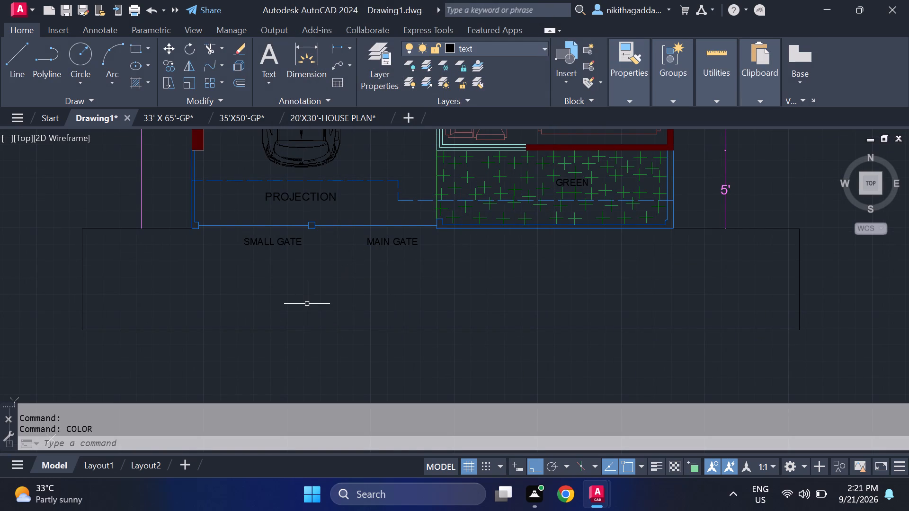
Add large single-line text "ROAD" with 0 rotation at the front road area, picking its height freehand.
{"action": "type", "text": "DT"}
{"action": "key", "text": "Return"}
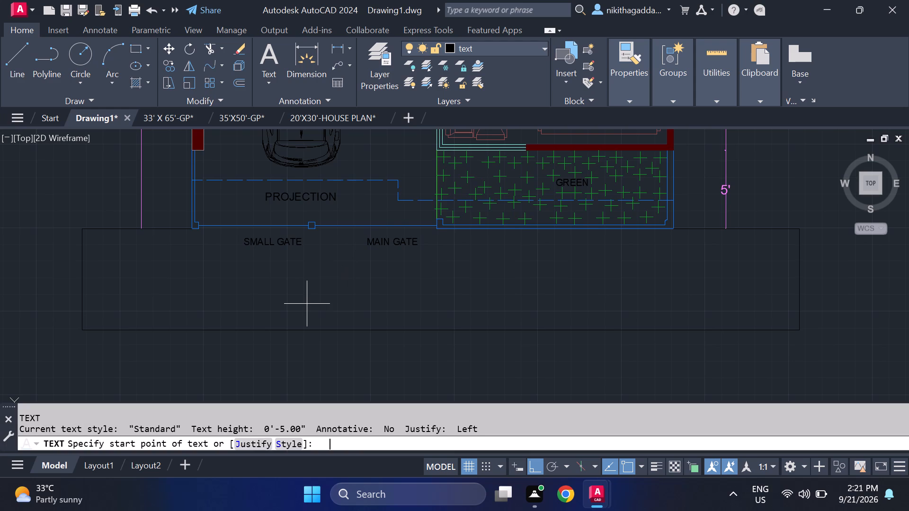
{"action": "left_click", "coordinate": [309, 274]}
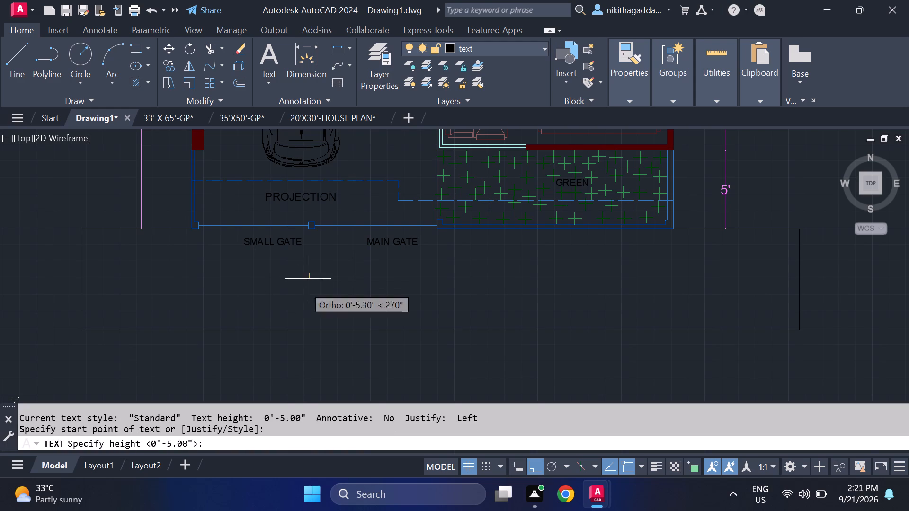
{"action": "left_click", "coordinate": [321, 322]}
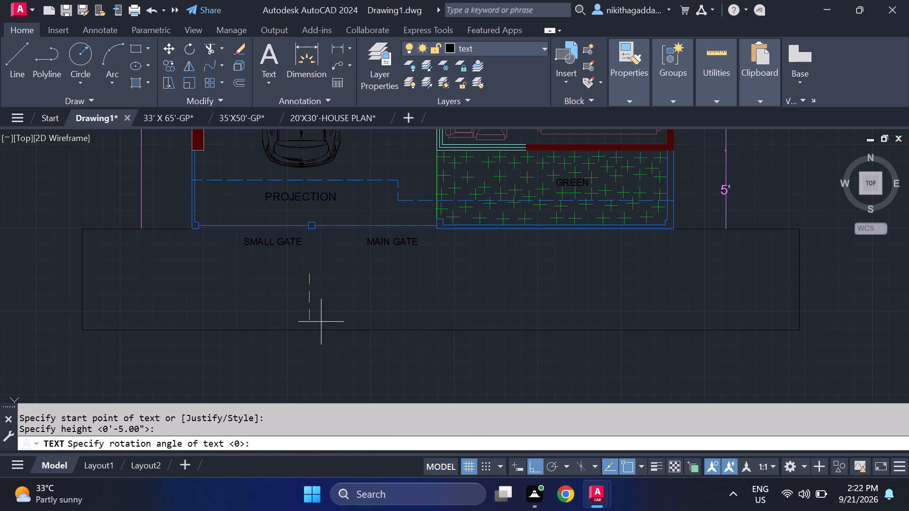
{"action": "key", "text": "0"}
{"action": "key", "text": "Return"}
{"action": "type", "text": "RO"}
{"action": "type", "text": "AD"}
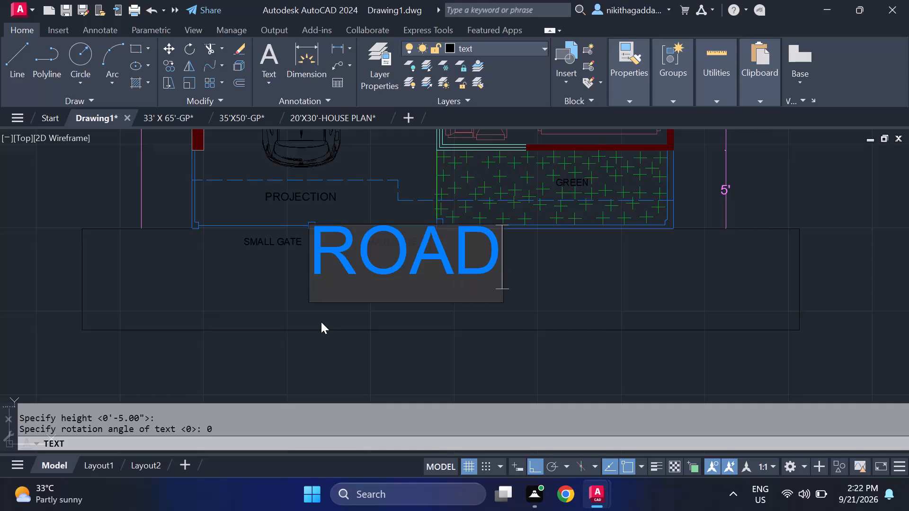
{"action": "key", "text": "Return"}
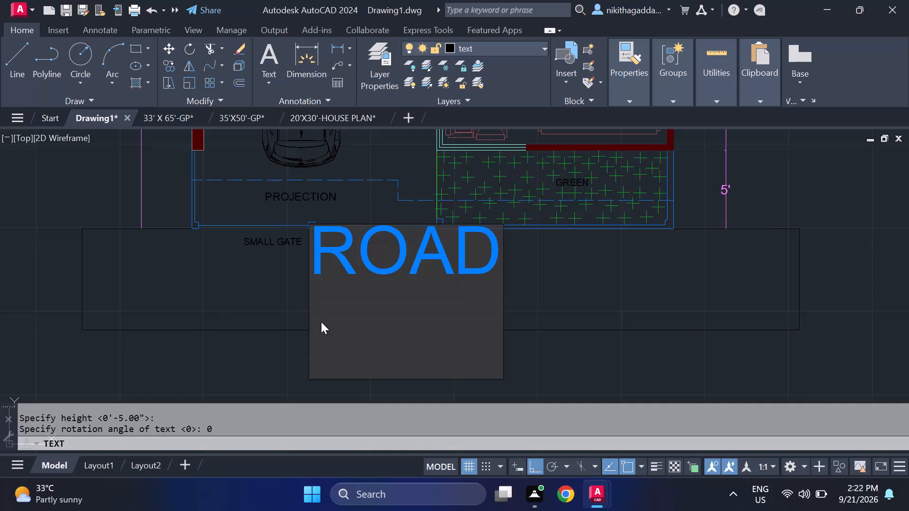
{"action": "key", "text": "Return"}
Move the ROAD text straight down about 2'-2.5" so it sits within the road outline below the gate labels.
{"action": "left_click", "coordinate": [504, 257]}
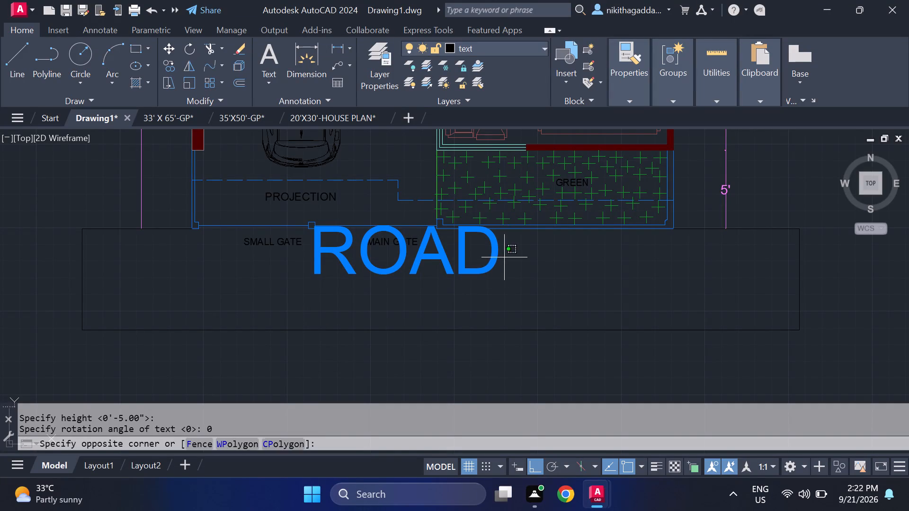
{"action": "left_click", "coordinate": [467, 272]}
{"action": "key", "text": "m"}
{"action": "key", "text": "Return"}
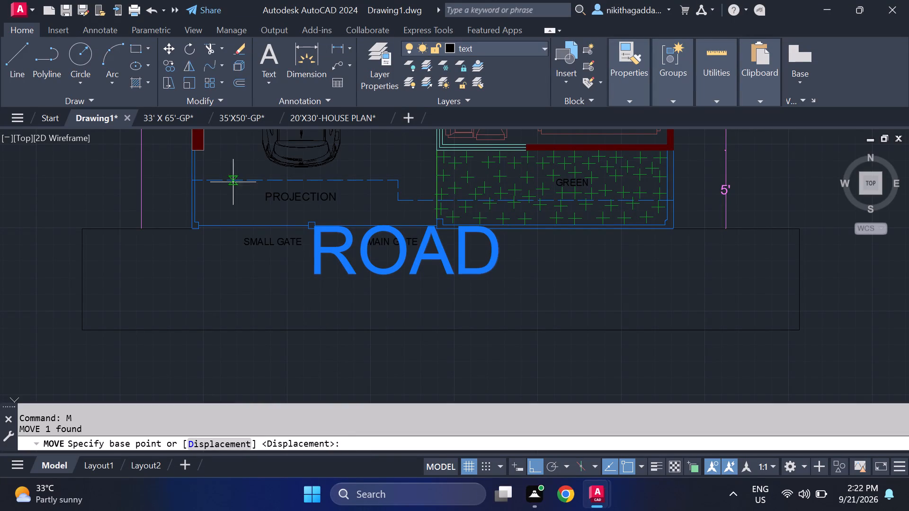
{"action": "left_click", "coordinate": [319, 270]}
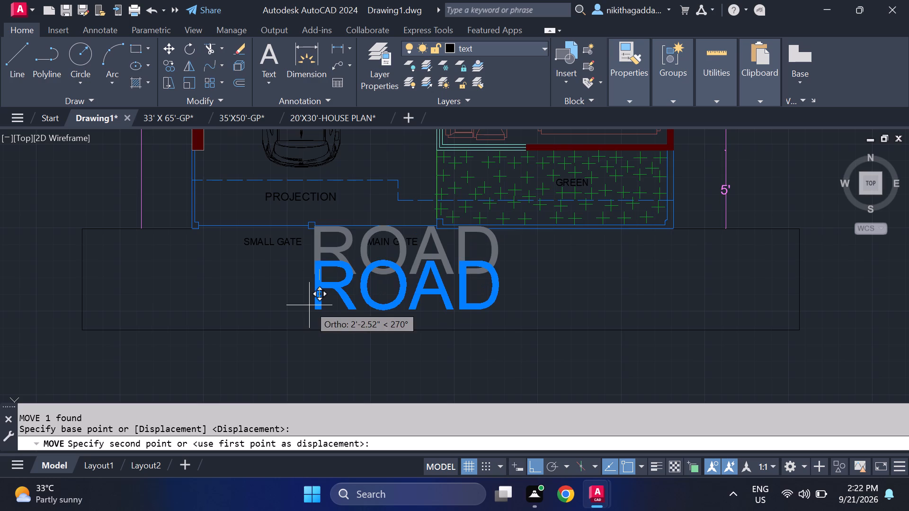
{"action": "left_click", "coordinate": [309, 305]}
{"action": "scroll", "coordinate": [396, 287], "scroll_direction": "down", "scroll_amount": 2}
{"action": "scroll", "coordinate": [482, 323], "scroll_direction": "down", "scroll_amount": 1}
{"action": "scroll", "coordinate": [457, 308], "scroll_direction": "up", "scroll_amount": 3}
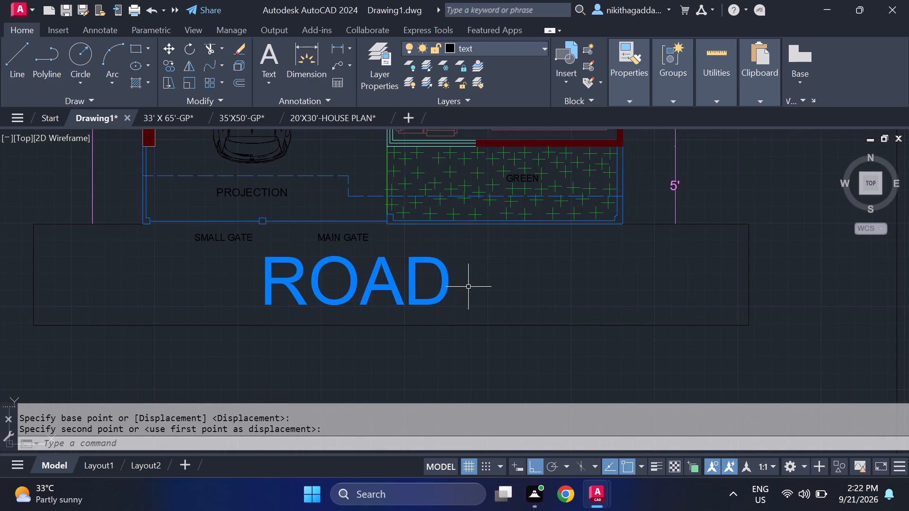
Scale the ROAD text down to about two-thirds of its size from its lower-left corner.
{"action": "left_click", "coordinate": [466, 275]}
{"action": "left_click", "coordinate": [382, 294]}
{"action": "type", "text": "SCALE"}
{"action": "key", "text": "Return"}
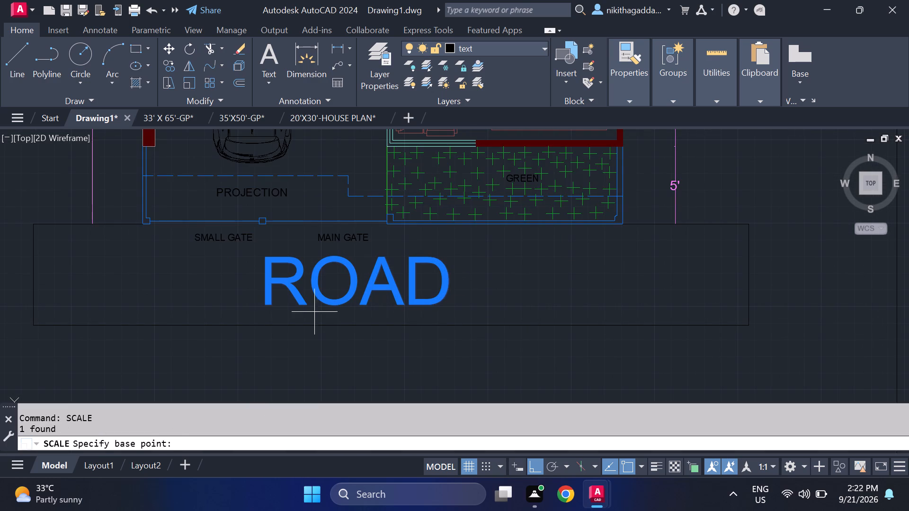
{"action": "left_click", "coordinate": [258, 301]}
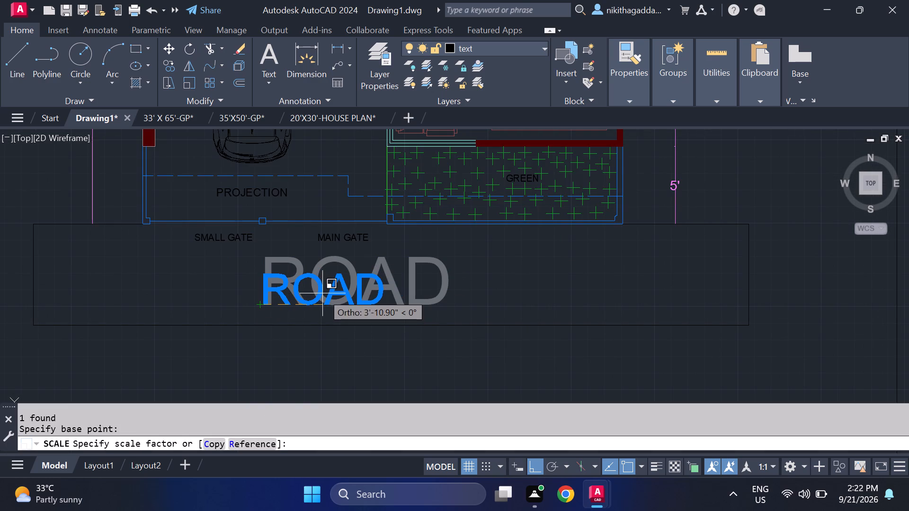
{"action": "left_click", "coordinate": [322, 293]}
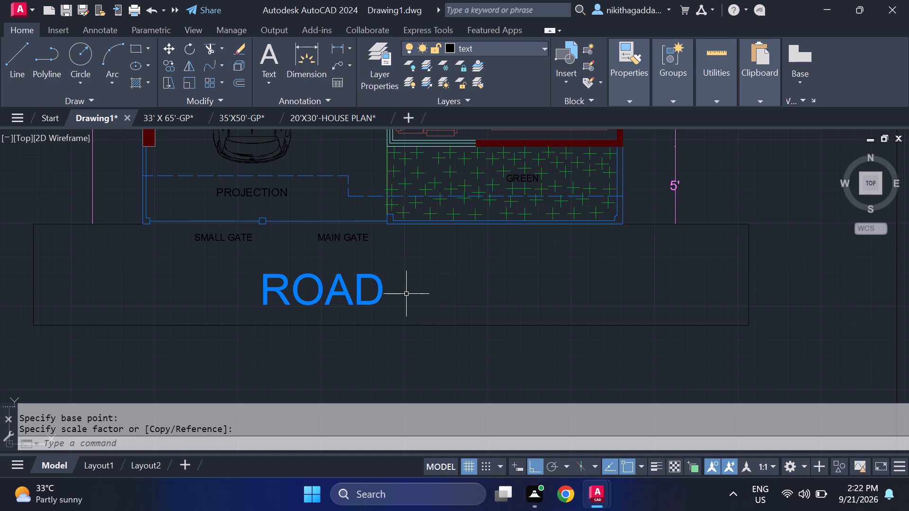
Set the current drawing color to black, index color 250.
{"action": "type", "text": "COLOR"}
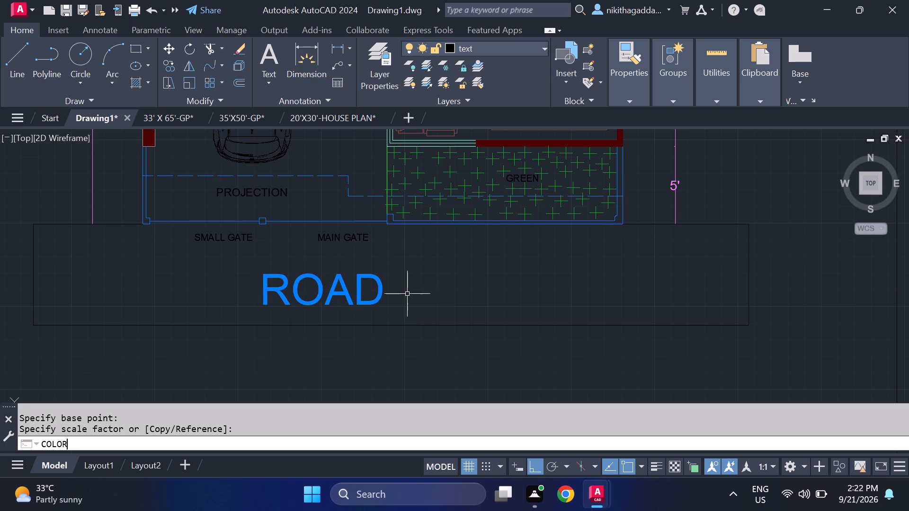
{"action": "key", "text": "Return"}
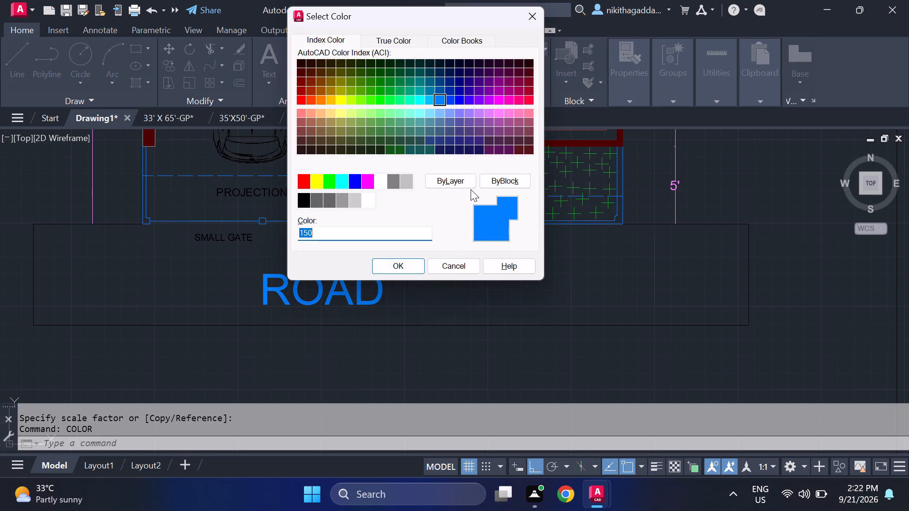
{"action": "left_click_drag", "start_coordinate": [462, 179], "coordinate": [456, 181]}
{"action": "left_click", "coordinate": [297, 200]}
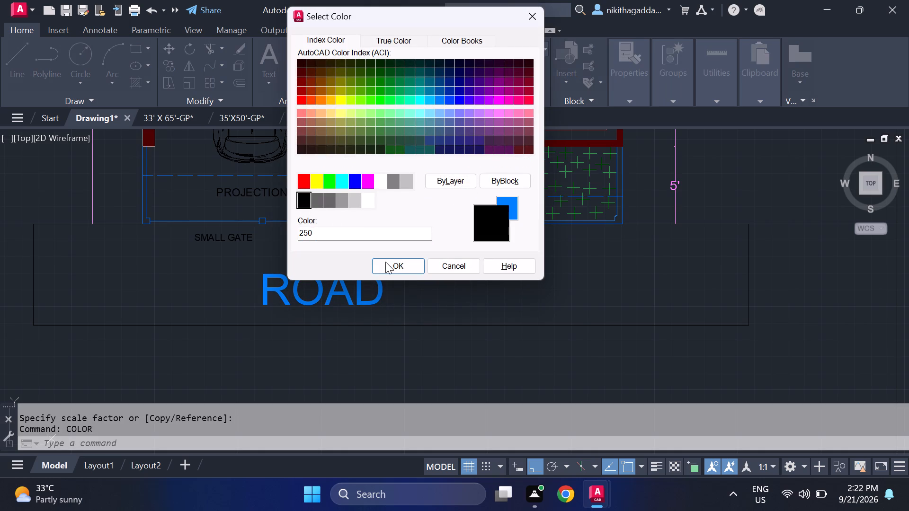
{"action": "left_click", "coordinate": [391, 263]}
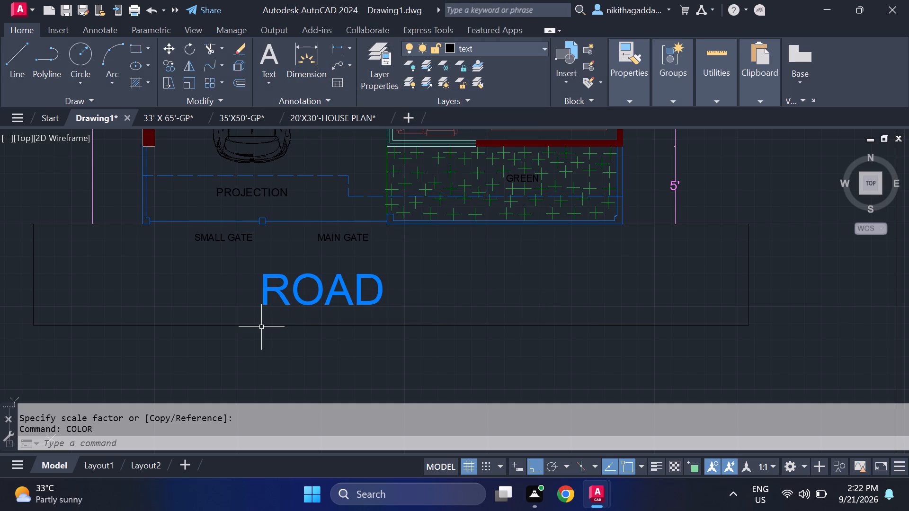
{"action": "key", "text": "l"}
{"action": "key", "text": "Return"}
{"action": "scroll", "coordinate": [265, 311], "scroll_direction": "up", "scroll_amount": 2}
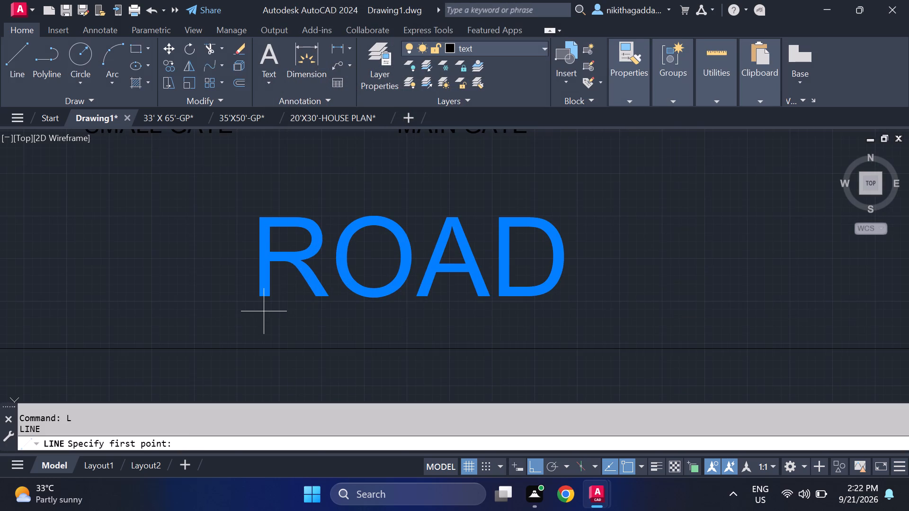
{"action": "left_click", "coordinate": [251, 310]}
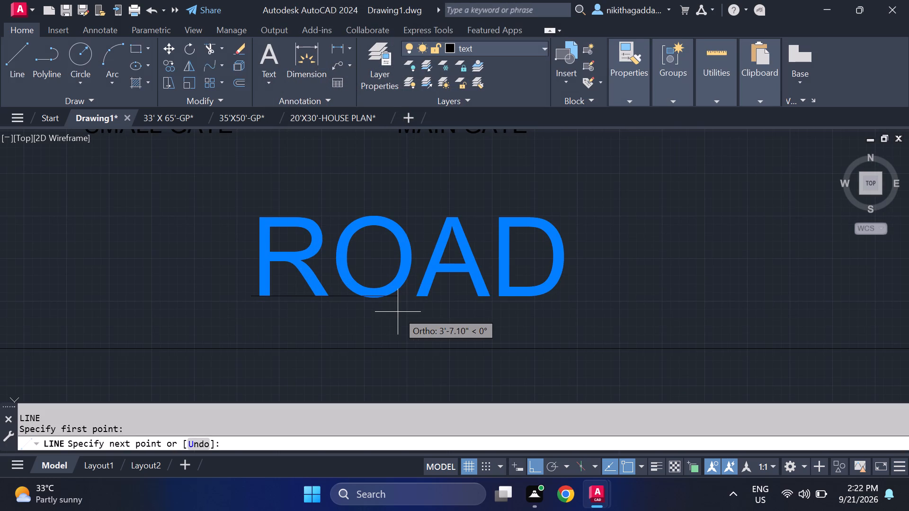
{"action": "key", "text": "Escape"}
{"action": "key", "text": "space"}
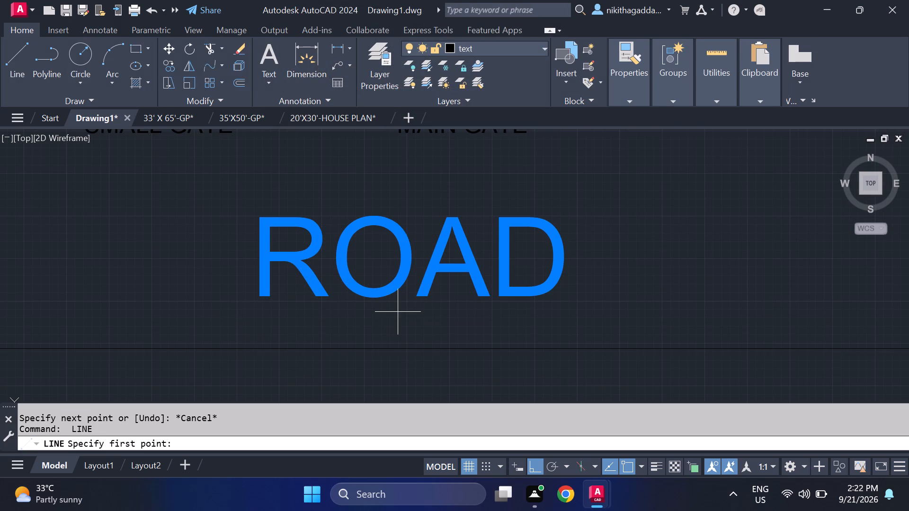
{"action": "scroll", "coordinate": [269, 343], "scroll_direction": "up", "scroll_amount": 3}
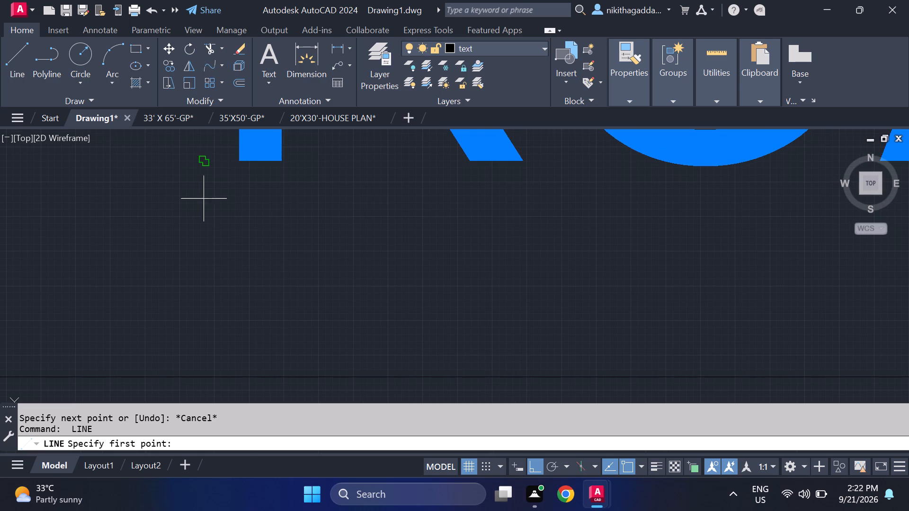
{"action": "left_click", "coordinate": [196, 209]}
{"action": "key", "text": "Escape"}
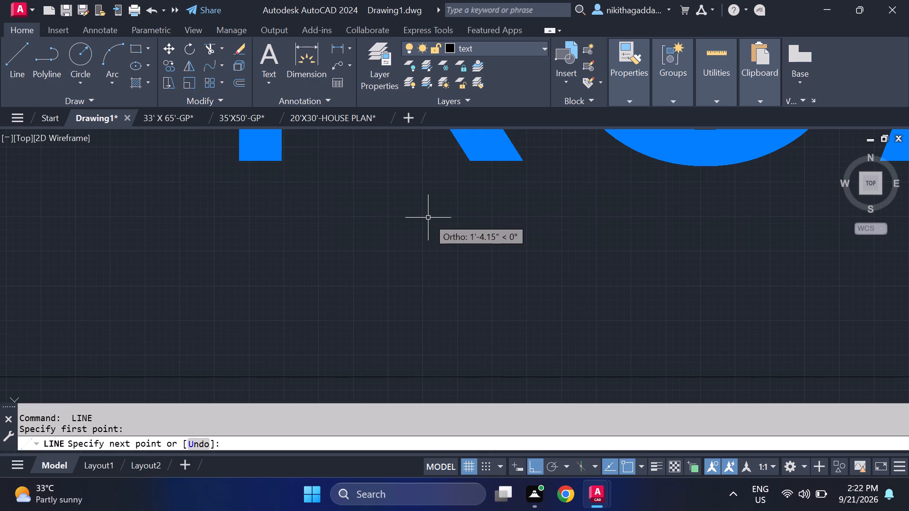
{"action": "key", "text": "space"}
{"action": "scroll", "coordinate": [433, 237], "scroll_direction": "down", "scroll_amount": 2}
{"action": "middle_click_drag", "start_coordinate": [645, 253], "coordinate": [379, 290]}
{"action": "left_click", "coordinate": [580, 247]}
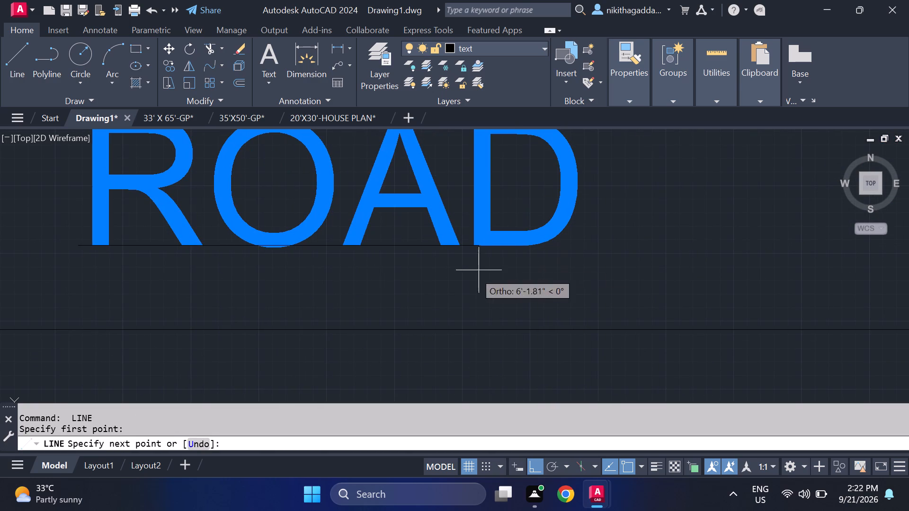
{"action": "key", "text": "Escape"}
Draw a horizontal underline about 7'-7" long just below the ROAD text.
{"action": "key", "text": "space"}
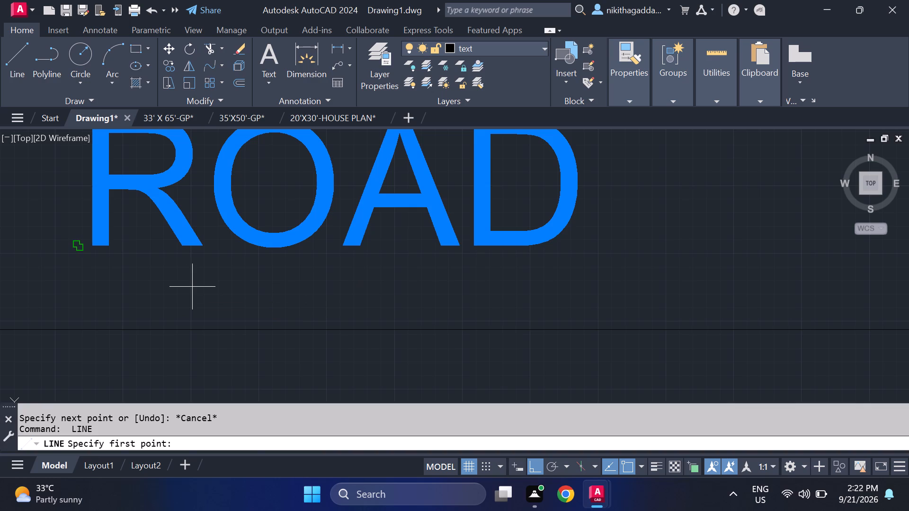
{"action": "scroll", "coordinate": [44, 267], "scroll_direction": "up", "scroll_amount": 2}
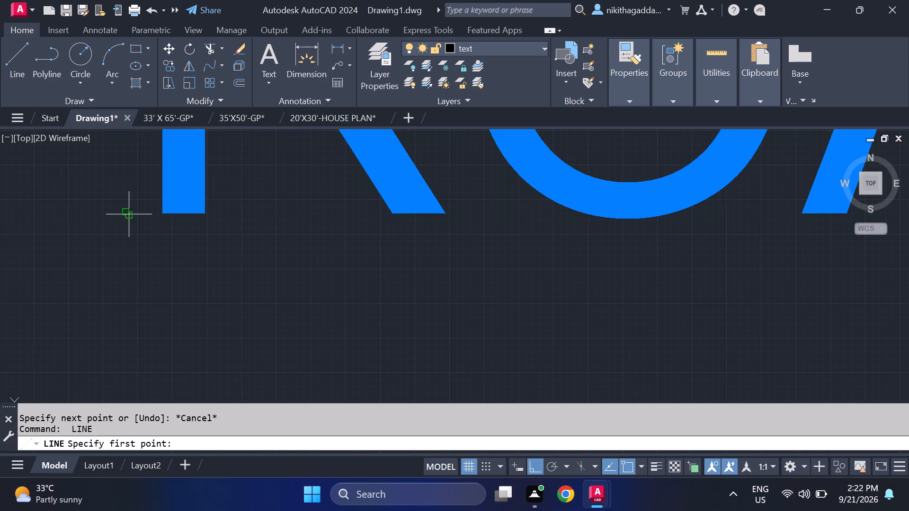
{"action": "left_click", "coordinate": [128, 267]}
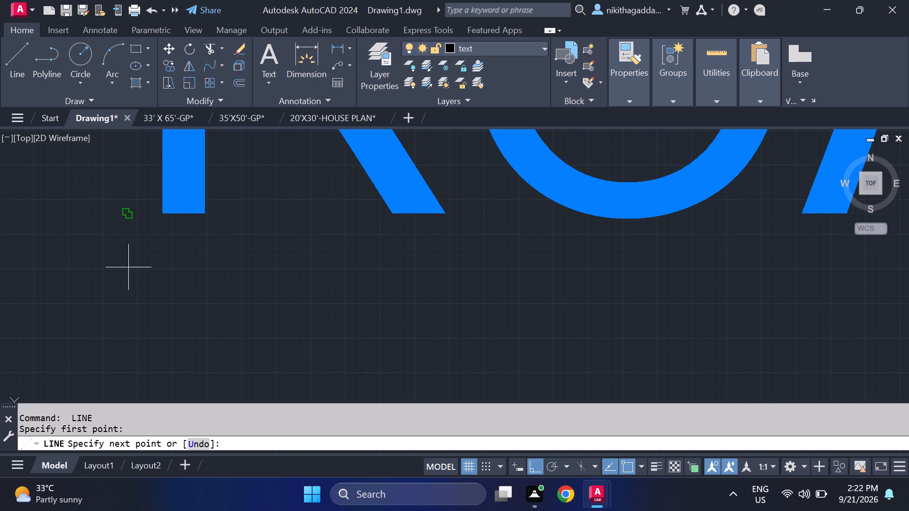
{"action": "scroll", "coordinate": [685, 289], "scroll_direction": "down", "scroll_amount": 2}
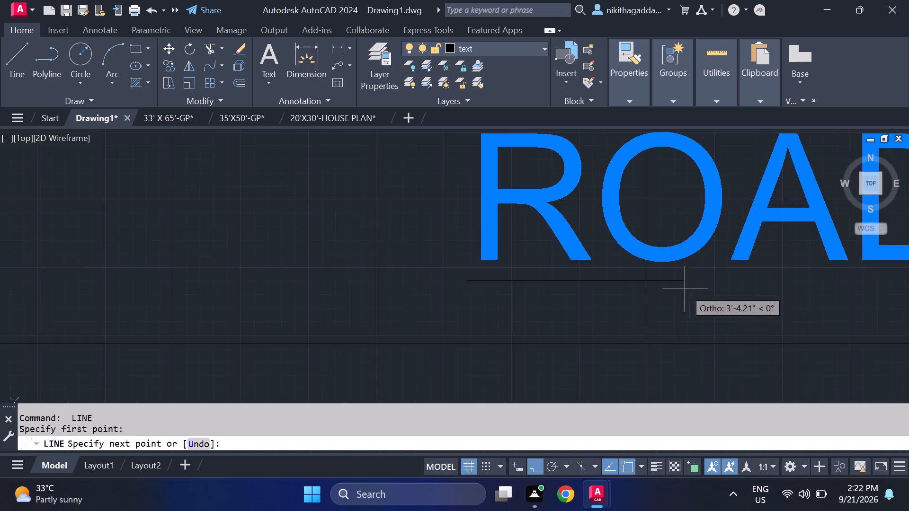
{"action": "middle_click_drag", "start_coordinate": [685, 289], "coordinate": [317, 281]}
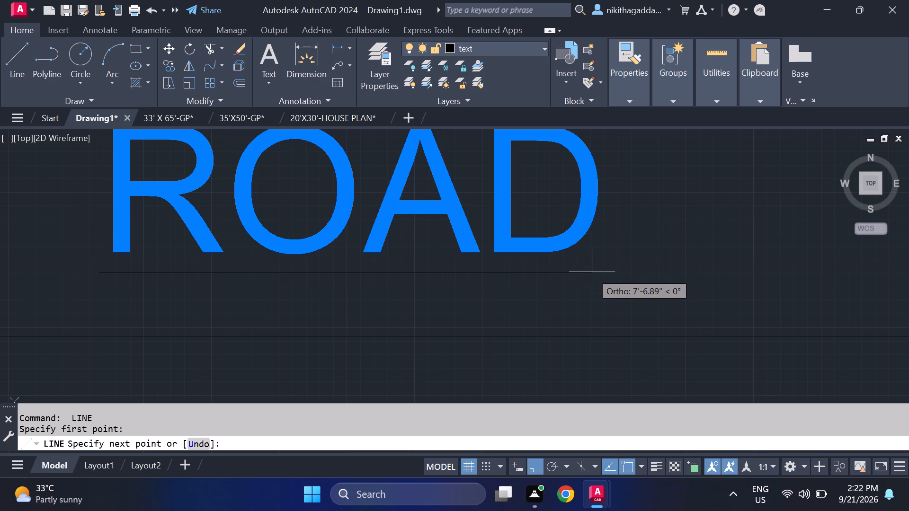
{"action": "left_click_drag", "start_coordinate": [589, 271], "coordinate": [596, 270]}
{"action": "key", "text": "Escape"}
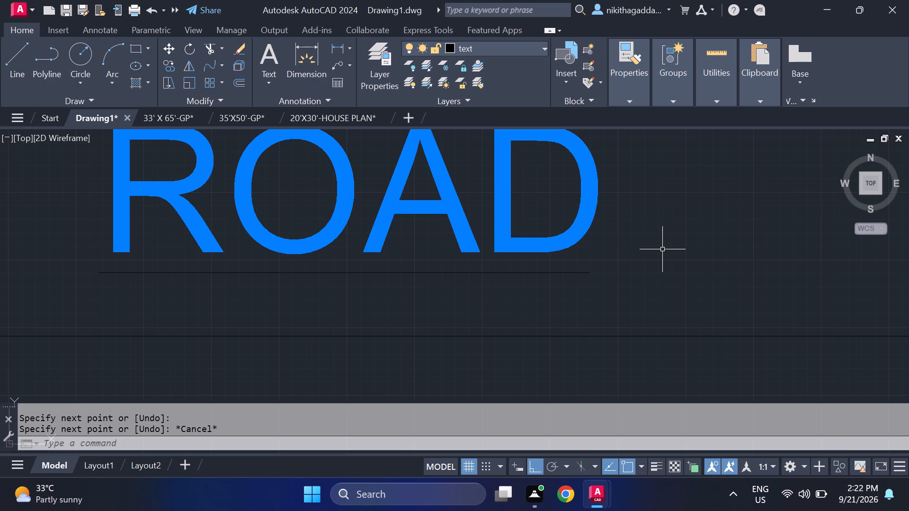
Review the underlined ROAD label against the front of the house plan and the border frame.
{"action": "scroll", "coordinate": [510, 156], "scroll_direction": "down", "scroll_amount": 5}
{"action": "middle_click_drag", "start_coordinate": [597, 202], "coordinate": [594, 308]}
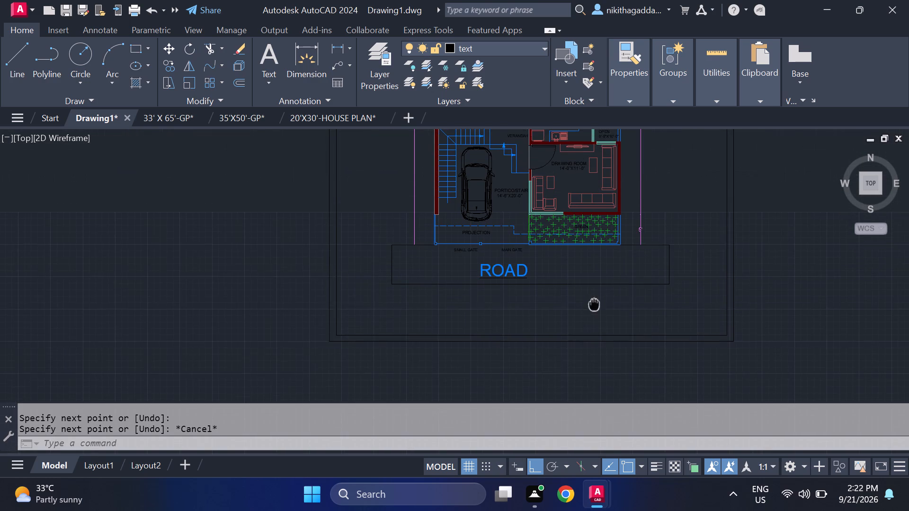
{"action": "middle_click_drag", "start_coordinate": [594, 308], "coordinate": [594, 311]}
{"action": "scroll", "coordinate": [600, 306], "scroll_direction": "down", "scroll_amount": 2}
{"action": "scroll", "coordinate": [619, 297], "scroll_direction": "up", "scroll_amount": 1}
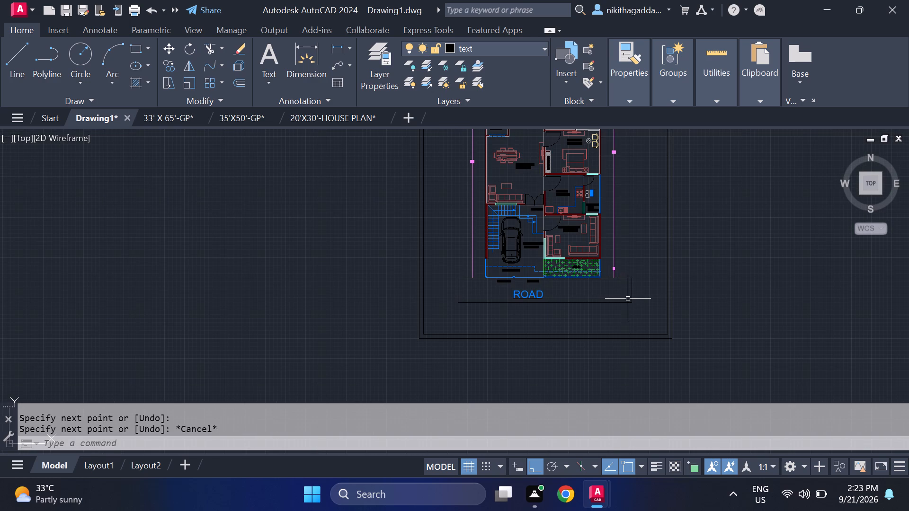
{"action": "middle_click_drag", "start_coordinate": [628, 299], "coordinate": [627, 298]}
{"action": "middle_click_drag", "start_coordinate": [627, 298], "coordinate": [623, 295]}
{"action": "scroll", "coordinate": [614, 290], "scroll_direction": "up", "scroll_amount": 2}
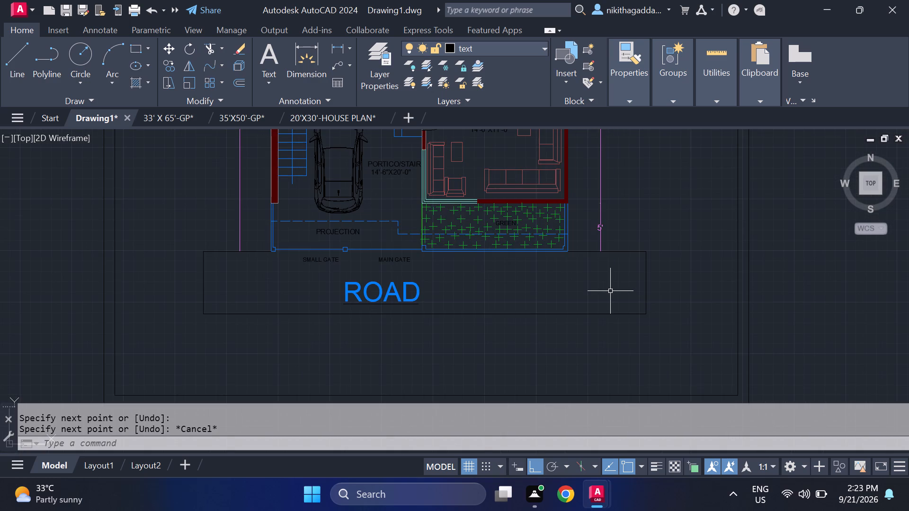
Set the current drawing color to a muted red from the AutoCAD Color Index.
{"action": "type", "text": "COLOR"}
{"action": "key", "text": "Return"}
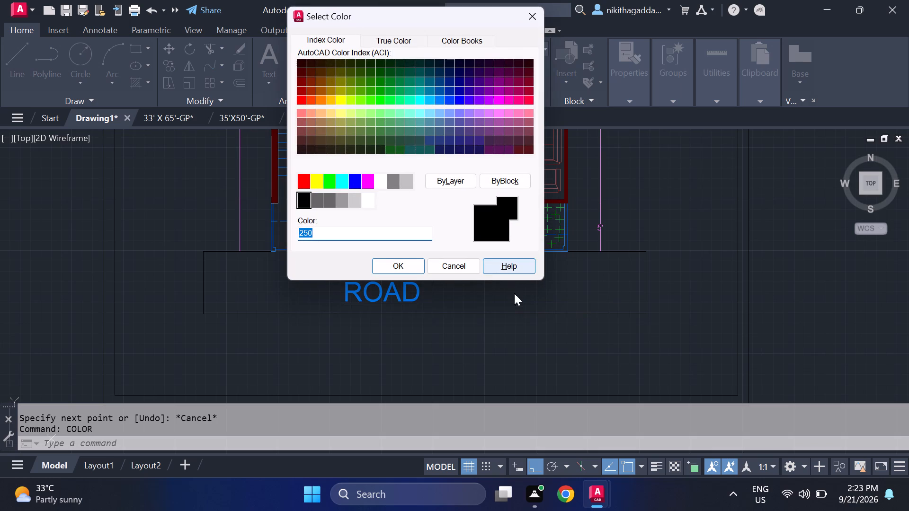
{"action": "left_click", "coordinate": [304, 124]}
{"action": "left_click", "coordinate": [398, 265]}
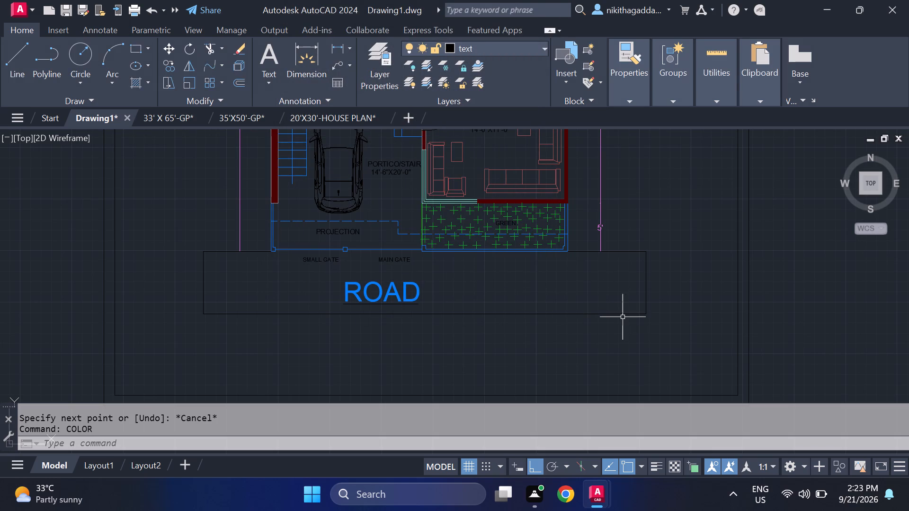
Draw two concentric circles with radii of about 2'-2" and 1'-2" inside the right end of the road strip.
{"action": "key", "text": "c"}
{"action": "key", "text": "Return"}
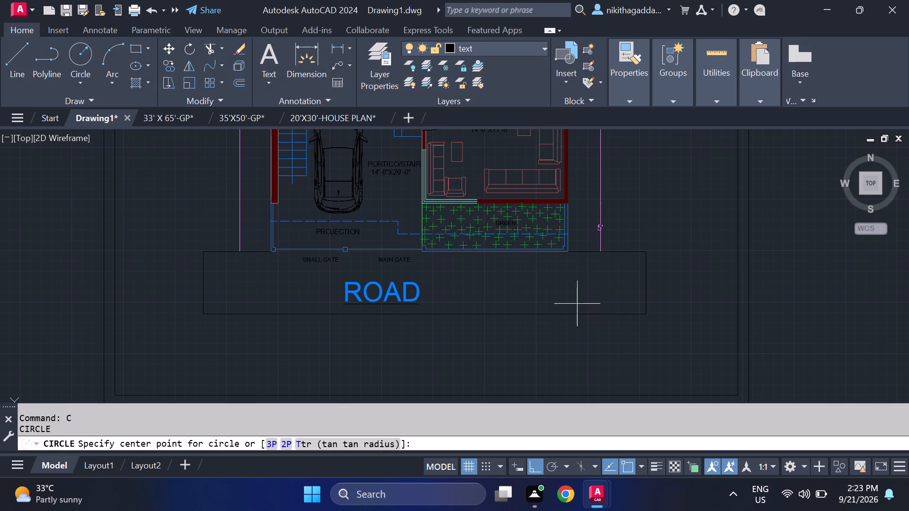
{"action": "left_click", "coordinate": [608, 283]}
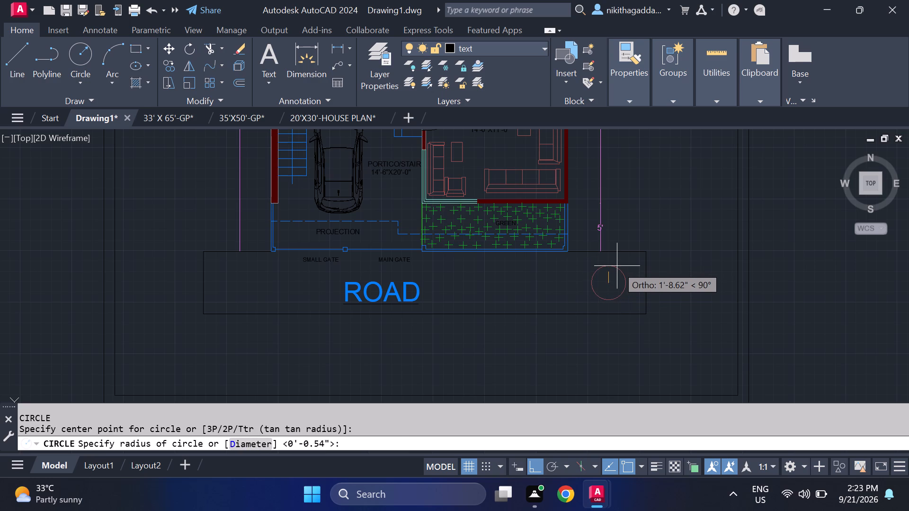
{"action": "left_click", "coordinate": [617, 262]}
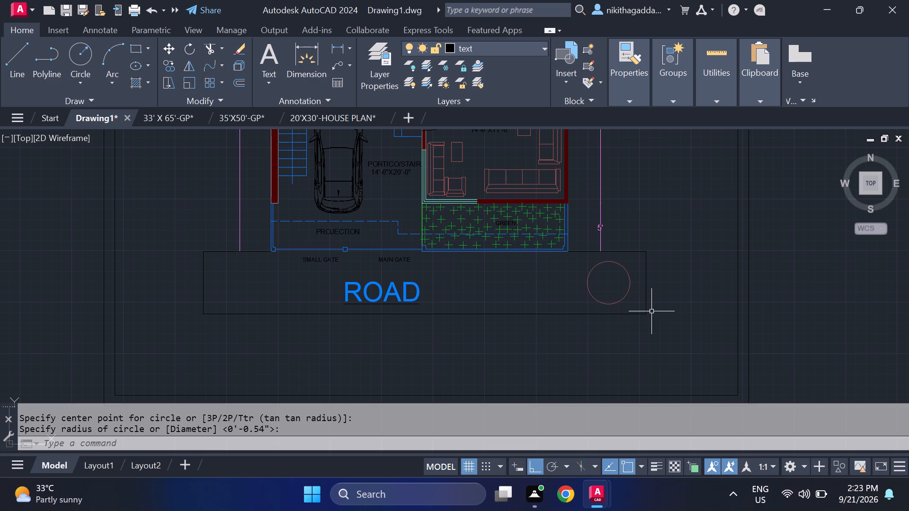
{"action": "key", "text": "c"}
{"action": "key", "text": "Return"}
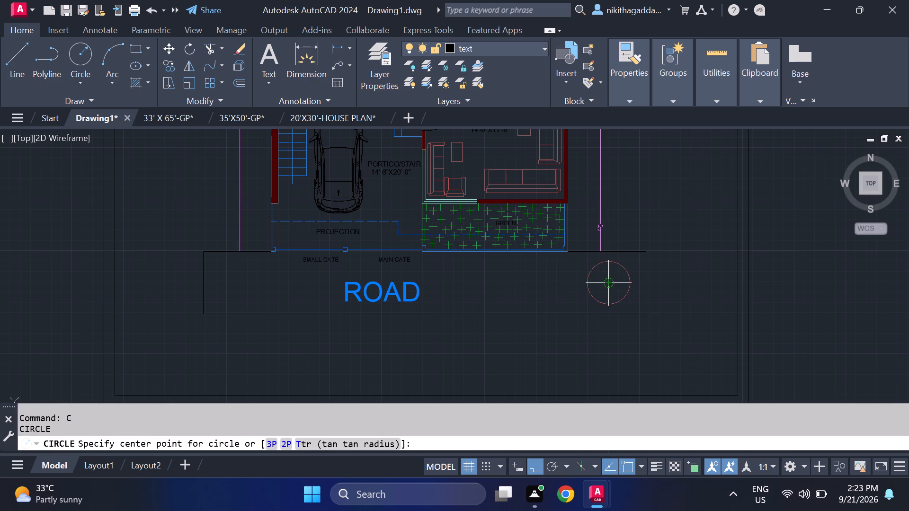
{"action": "left_click", "coordinate": [612, 282]}
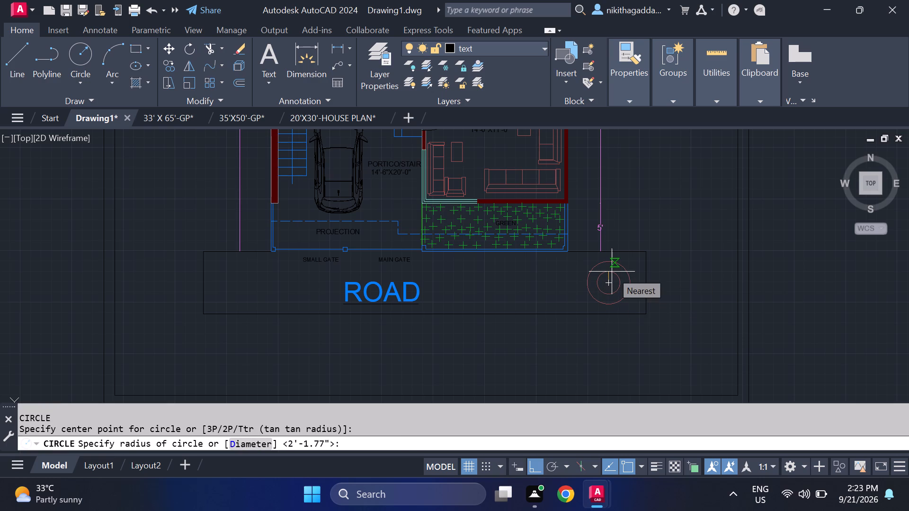
{"action": "left_click", "coordinate": [608, 271]}
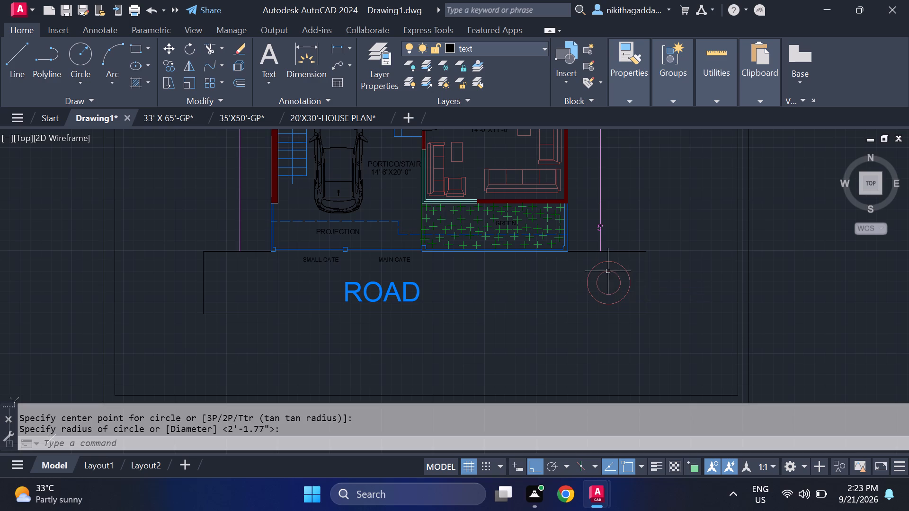
Draw a third concentric circle just inside the smaller circle to form a thin ring.
{"action": "key", "text": "c"}
{"action": "key", "text": "Return"}
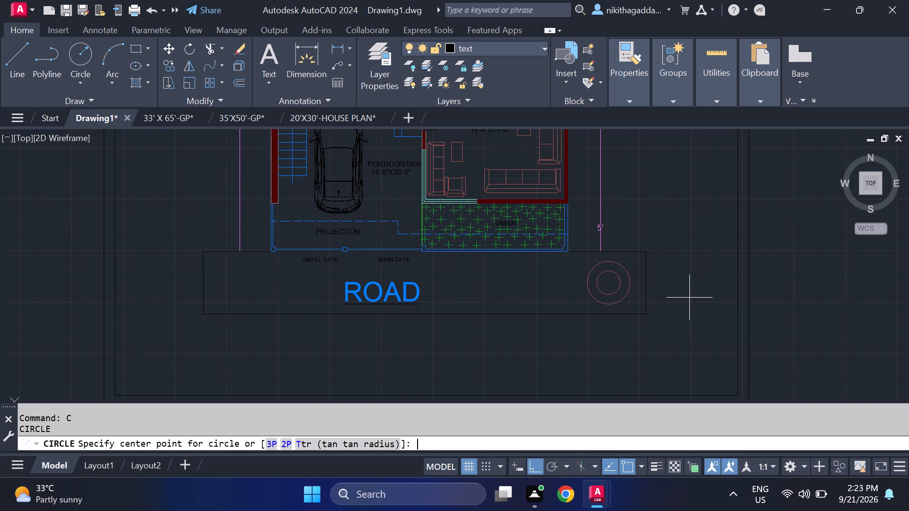
{"action": "scroll", "coordinate": [548, 226], "scroll_direction": "up", "scroll_amount": 3}
{"action": "middle_click_drag", "start_coordinate": [627, 305], "coordinate": [491, 184]}
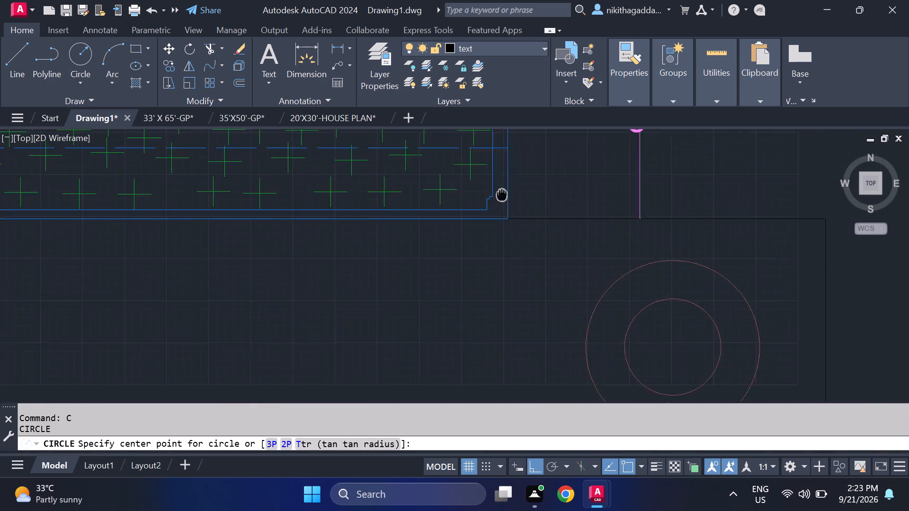
{"action": "middle_click_drag", "start_coordinate": [491, 184], "coordinate": [429, 122]}
{"action": "left_click", "coordinate": [601, 273]}
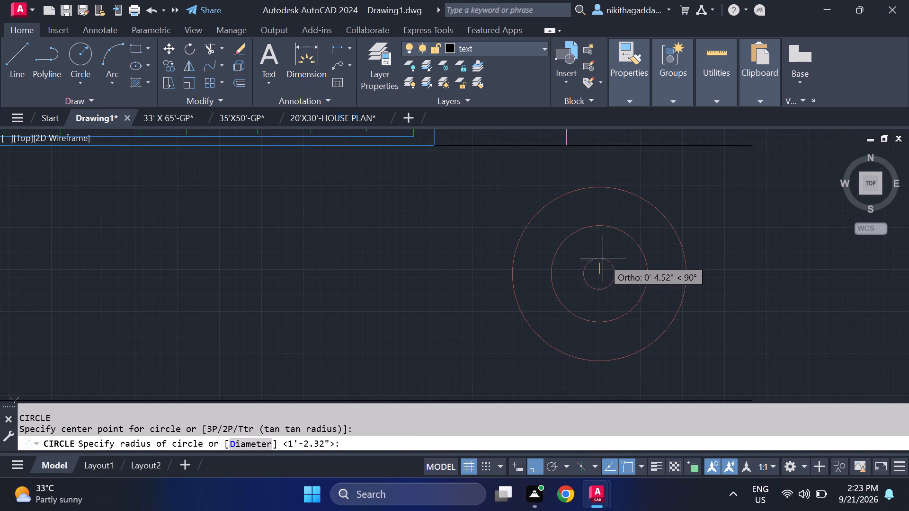
{"action": "left_click", "coordinate": [599, 234]}
Draw short radial lines across the thin ring at its left and bottom quadrant points.
{"action": "scroll", "coordinate": [719, 278], "scroll_direction": "down", "scroll_amount": 2}
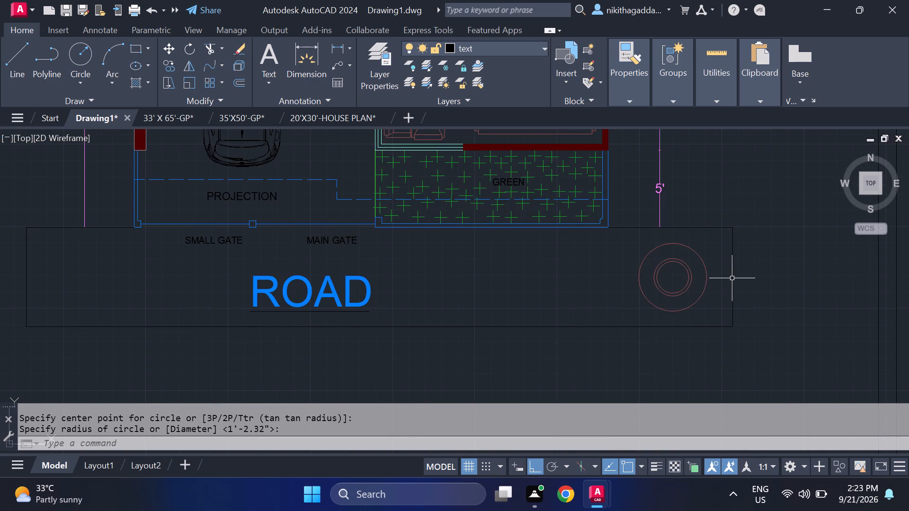
{"action": "key", "text": "l"}
{"action": "key", "text": "Return"}
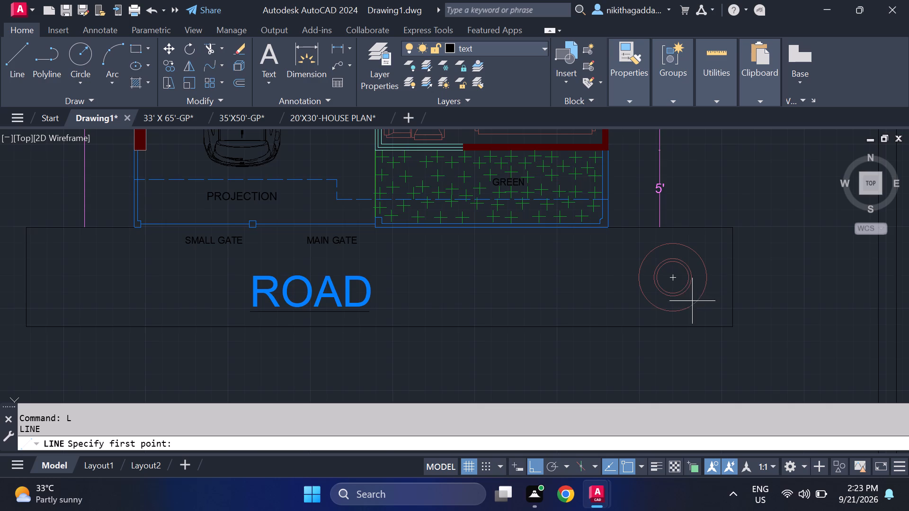
{"action": "scroll", "coordinate": [682, 310], "scroll_direction": "up", "scroll_amount": 1}
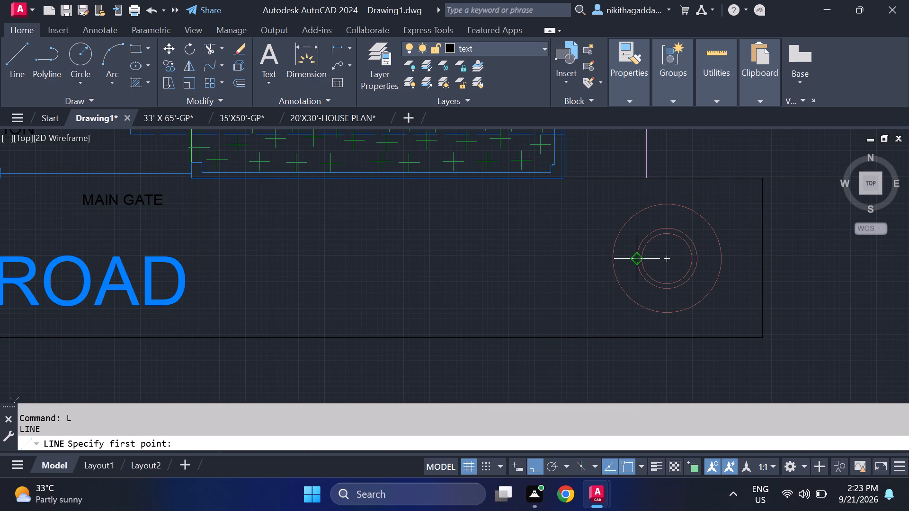
{"action": "left_click", "coordinate": [636, 260]}
{"action": "left_click", "coordinate": [644, 261]}
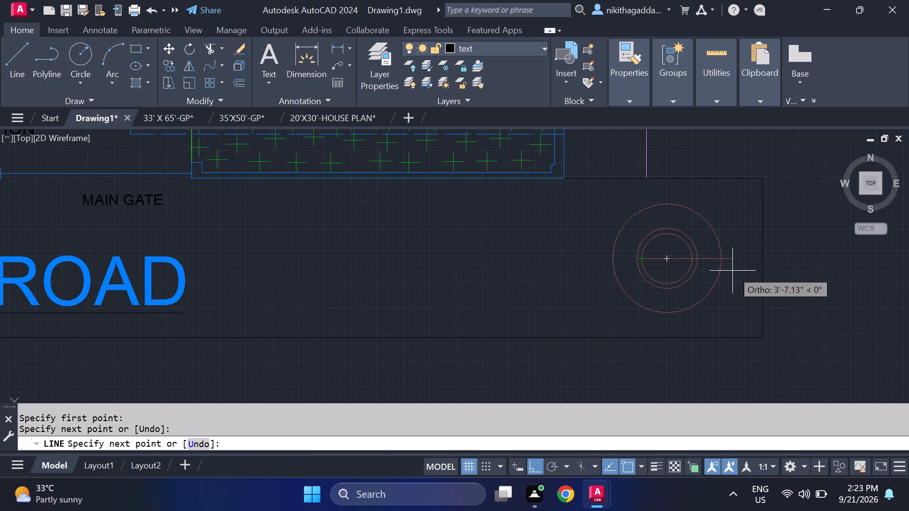
{"action": "key", "text": "Escape"}
{"action": "key", "text": "space"}
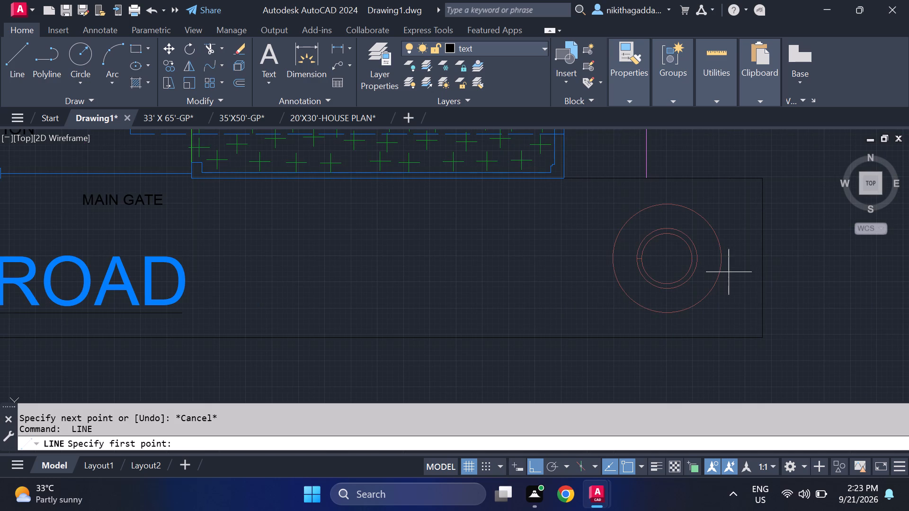
{"action": "scroll", "coordinate": [679, 297], "scroll_direction": "up", "scroll_amount": 1}
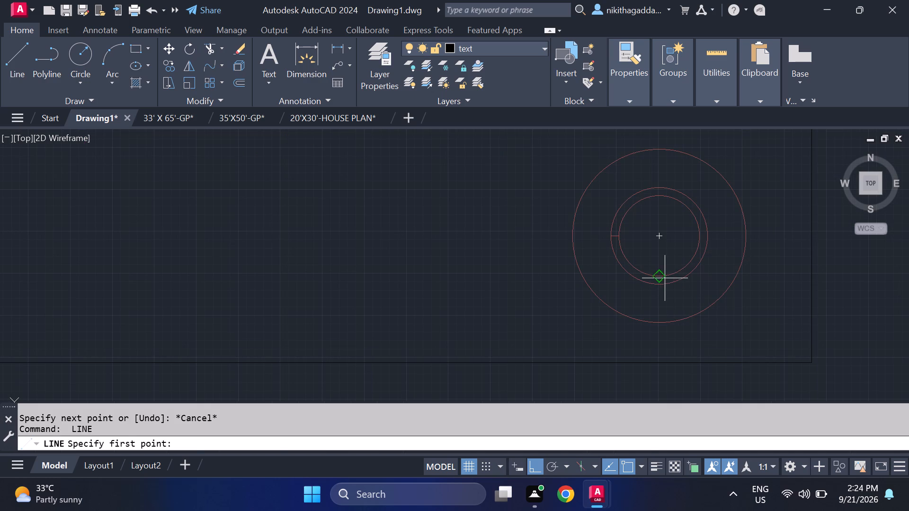
{"action": "left_click", "coordinate": [662, 276]}
{"action": "left_click", "coordinate": [662, 288]}
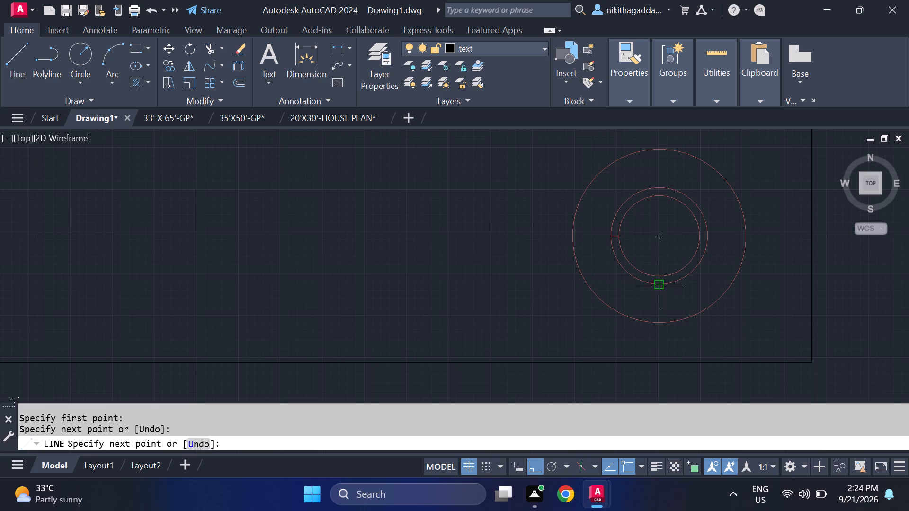
{"action": "key", "text": "Return"}
Draw short radial lines across the thin ring at its right and top quadrant points.
{"action": "key", "text": "Return"}
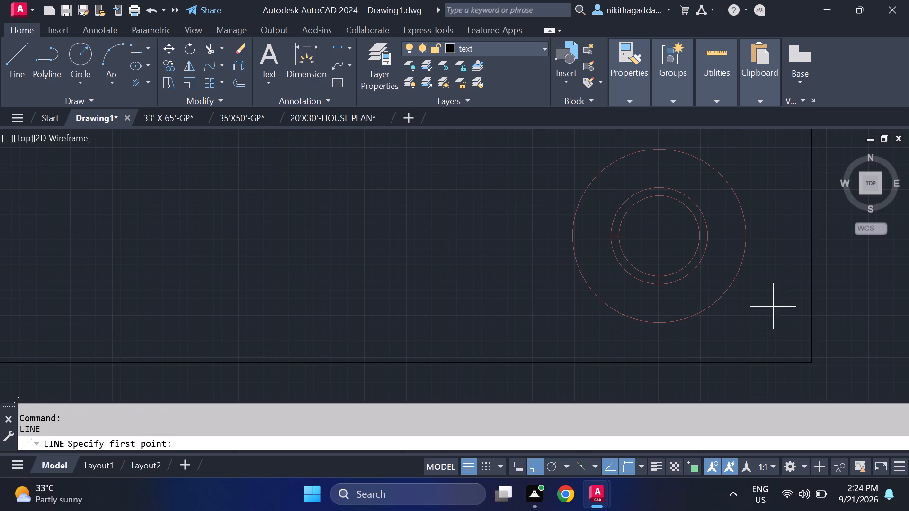
{"action": "middle_click_drag", "start_coordinate": [770, 309], "coordinate": [697, 352]}
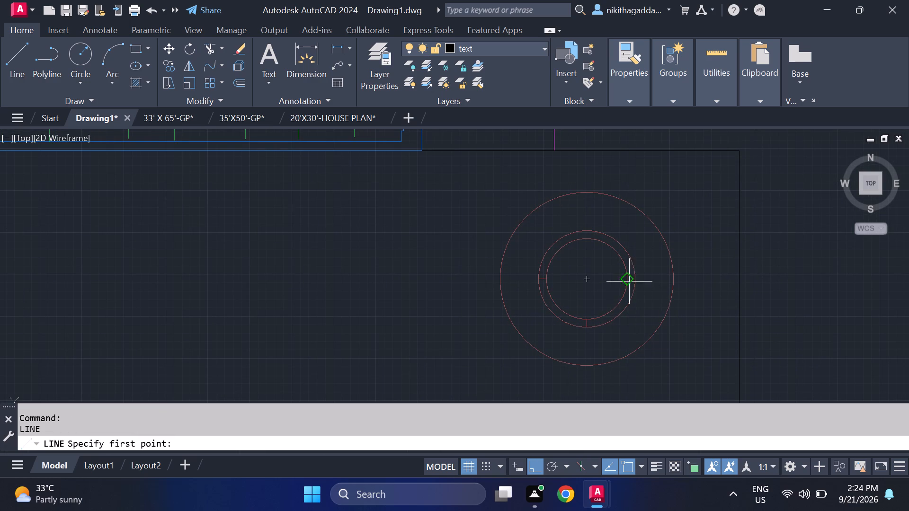
{"action": "left_click", "coordinate": [629, 279]}
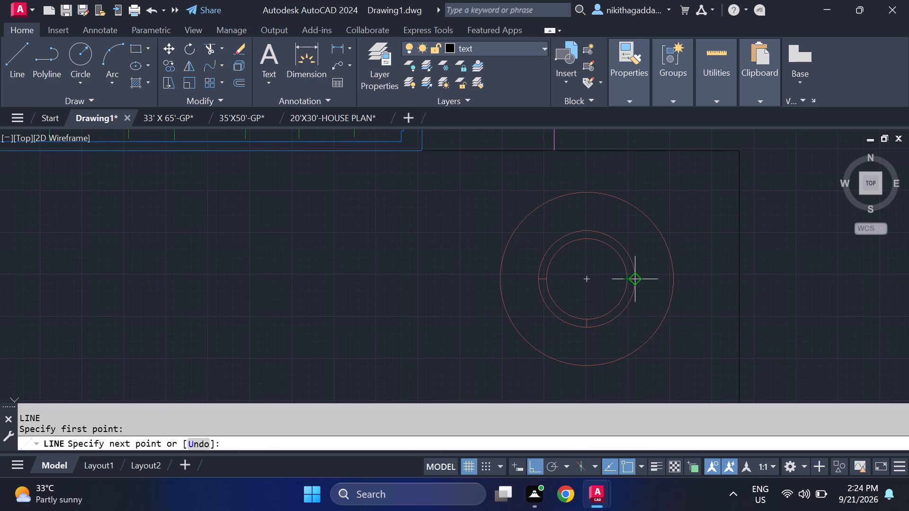
{"action": "left_click", "coordinate": [637, 277]}
{"action": "key", "text": "Return"}
{"action": "key", "text": "Return"}
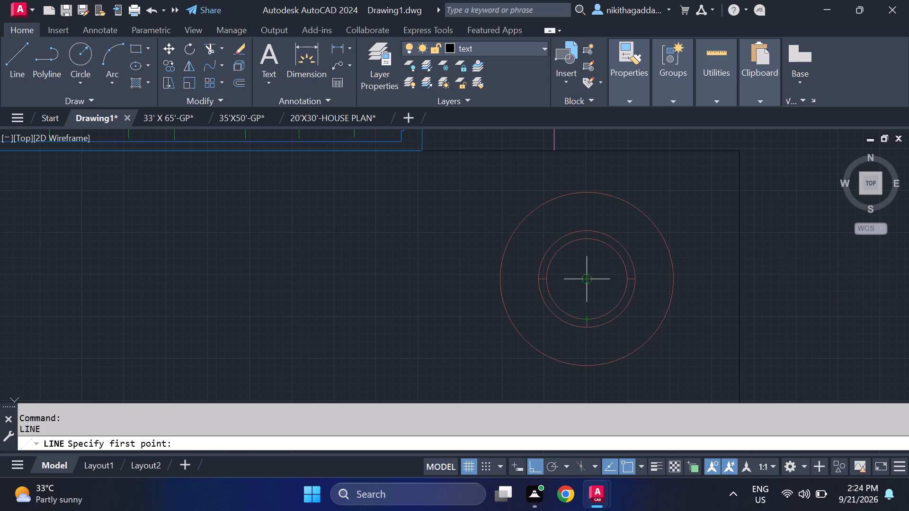
{"action": "left_click", "coordinate": [588, 242]}
{"action": "left_click", "coordinate": [586, 231]}
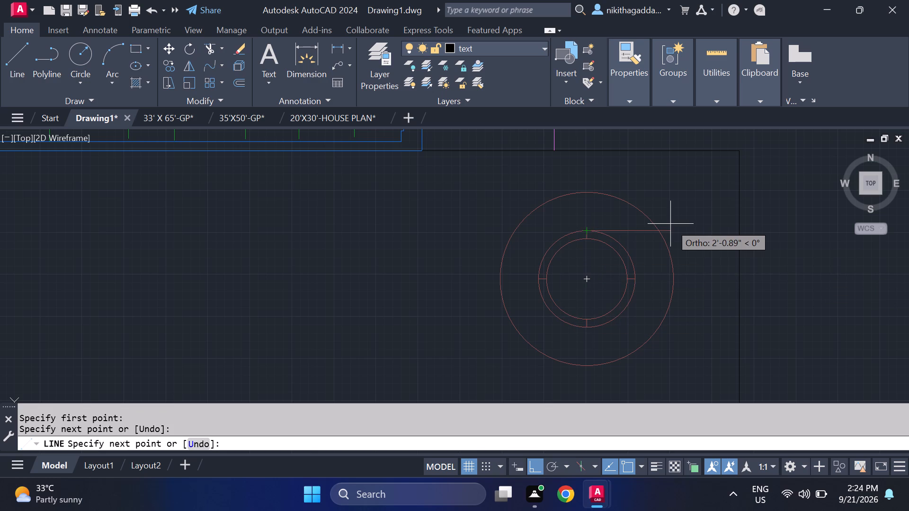
{"action": "key", "text": "Escape"}
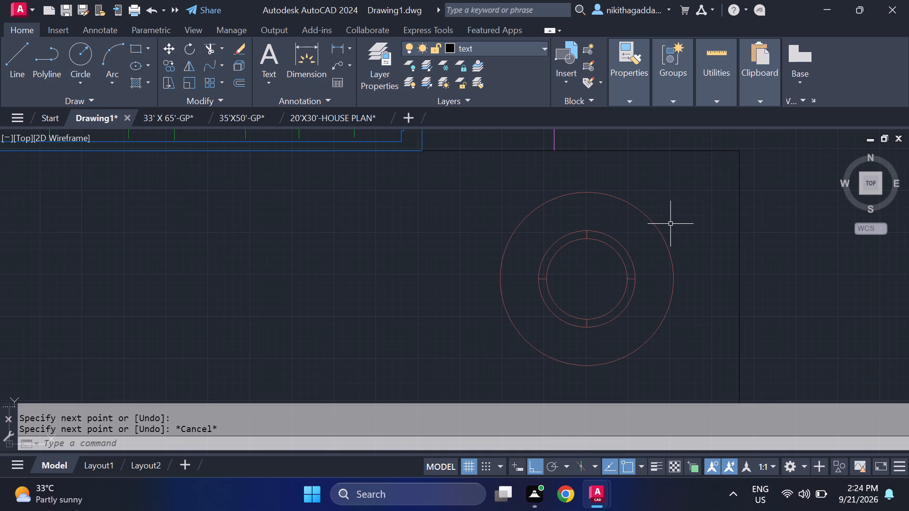
Fill the ring's lower-left and upper-right quarters with a solid hatch in green 19,155,72.
{"action": "type", "text": "HATCH"}
{"action": "key", "text": "Return"}
{"action": "scroll", "coordinate": [670, 224], "scroll_direction": "up", "scroll_amount": 1}
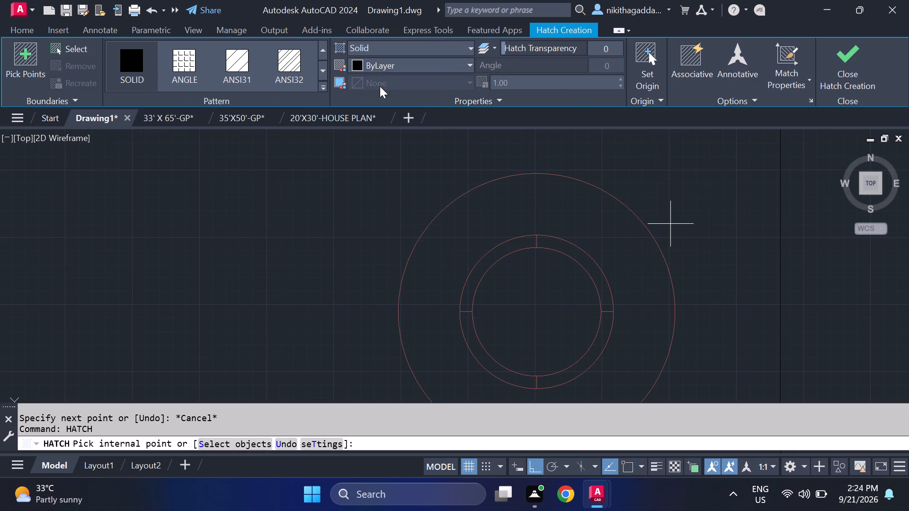
{"action": "left_click", "coordinate": [459, 67]}
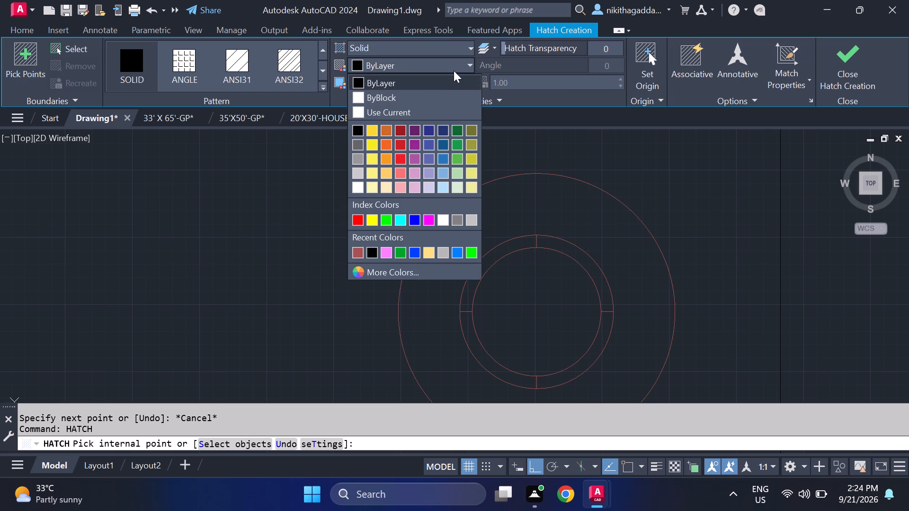
{"action": "left_click", "coordinate": [457, 140]}
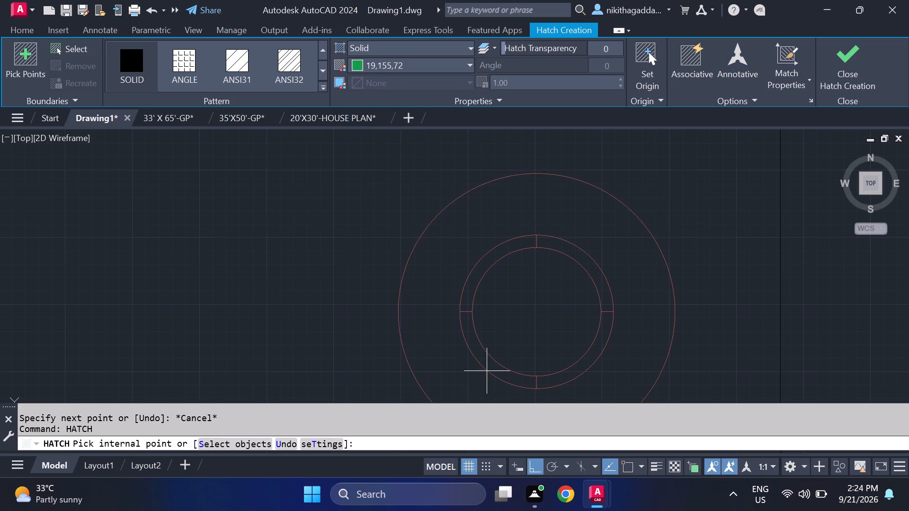
{"action": "left_click", "coordinate": [487, 367]}
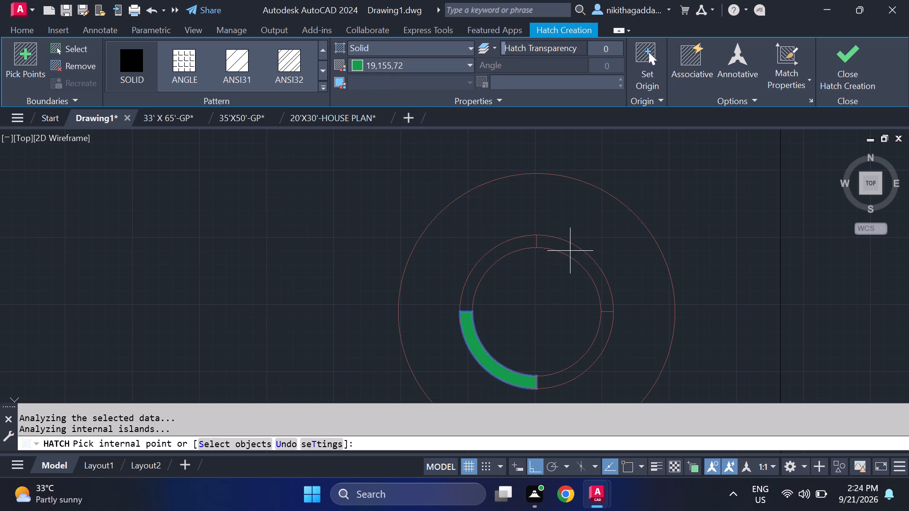
{"action": "left_click", "coordinate": [571, 251]}
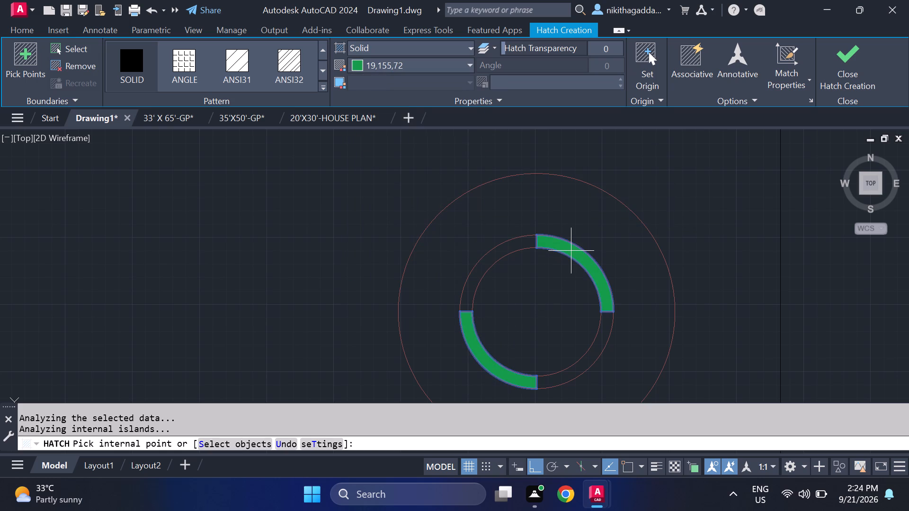
{"action": "left_click", "coordinate": [846, 57]}
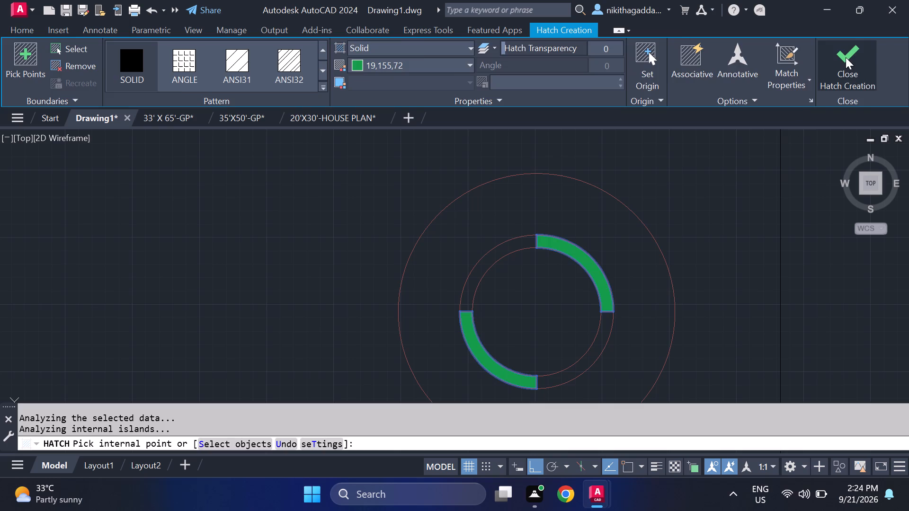
Set the current drawing color to black, index color 250.
{"action": "scroll", "coordinate": [727, 194], "scroll_direction": "down", "scroll_amount": 3}
{"action": "scroll", "coordinate": [722, 247], "scroll_direction": "down", "scroll_amount": 2}
{"action": "middle_click_drag", "start_coordinate": [722, 247], "coordinate": [719, 247]}
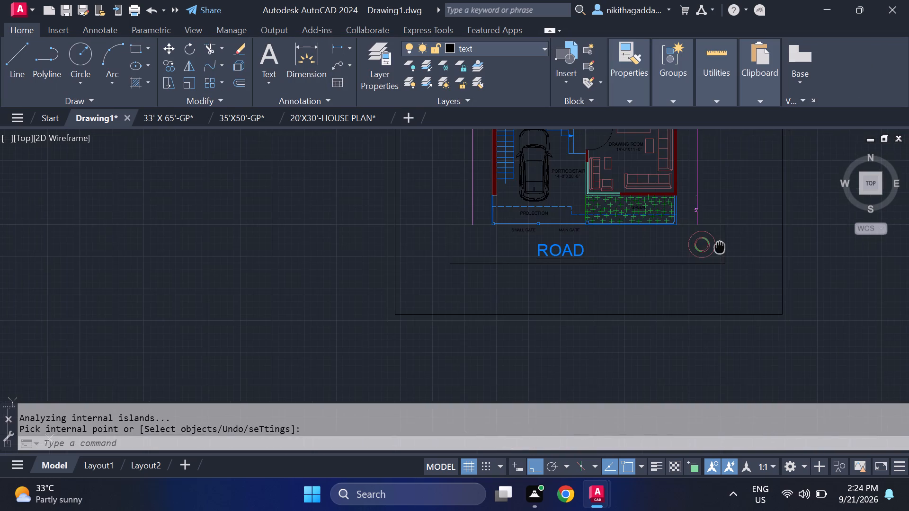
{"action": "middle_click_drag", "start_coordinate": [719, 247], "coordinate": [583, 342]}
{"action": "middle_click_drag", "start_coordinate": [577, 347], "coordinate": [545, 282]}
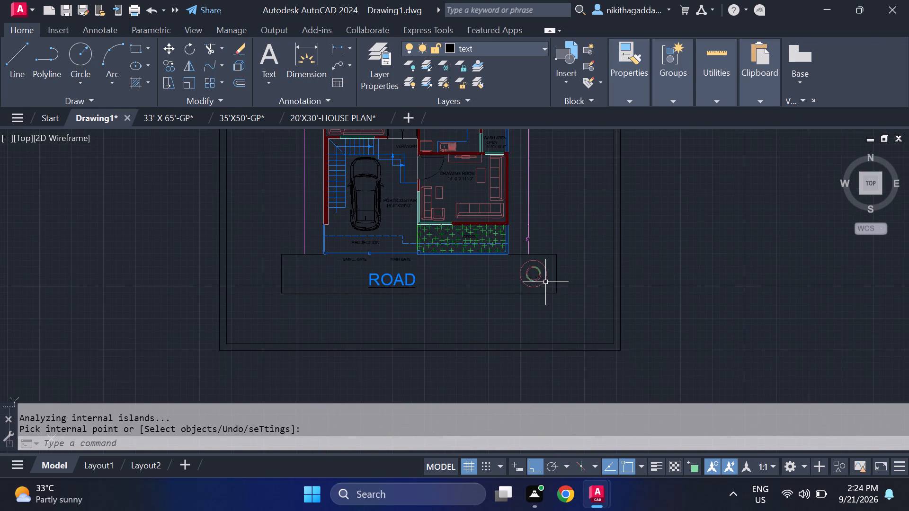
{"action": "type", "text": "COLOR"}
{"action": "key", "text": "Return"}
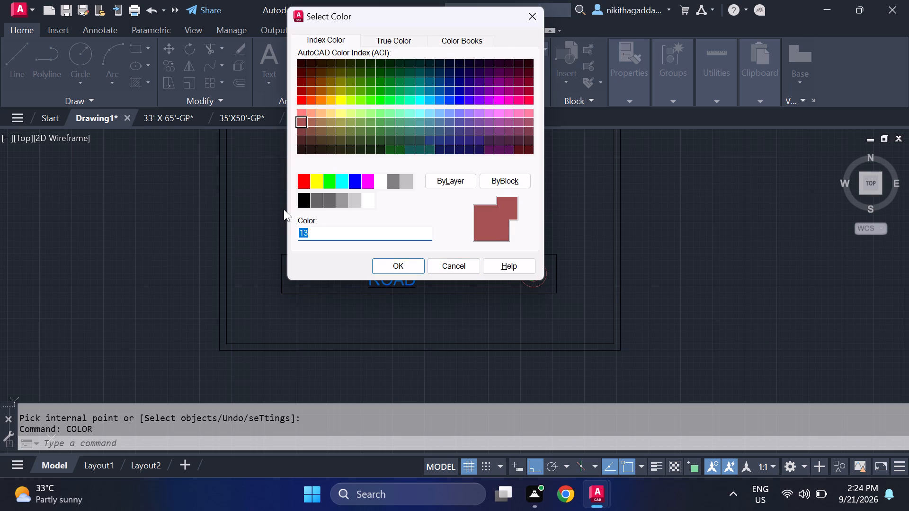
{"action": "left_click", "coordinate": [307, 194]}
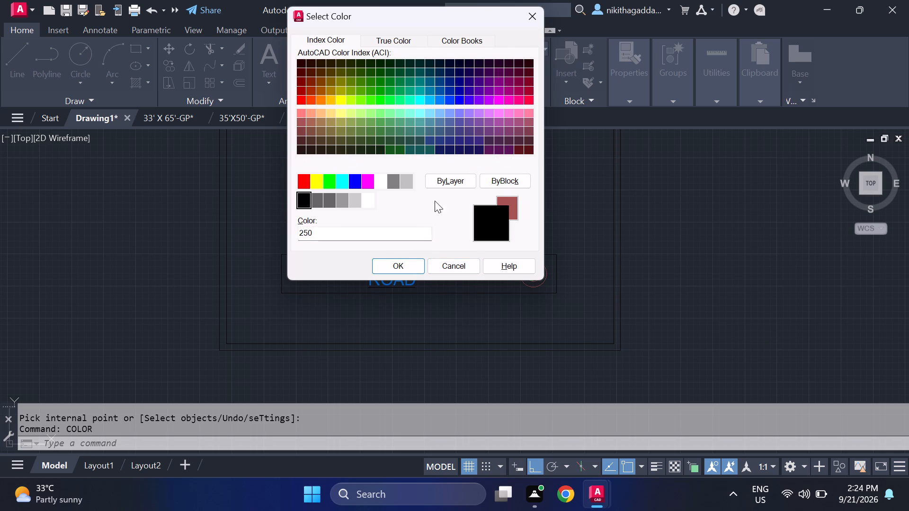
{"action": "left_click", "coordinate": [408, 265]}
Draw vertical and horizontal diameter lines across the outermost circle of the symbol, connecting its opposite quadrant points.
{"action": "key", "text": "l"}
{"action": "key", "text": "Return"}
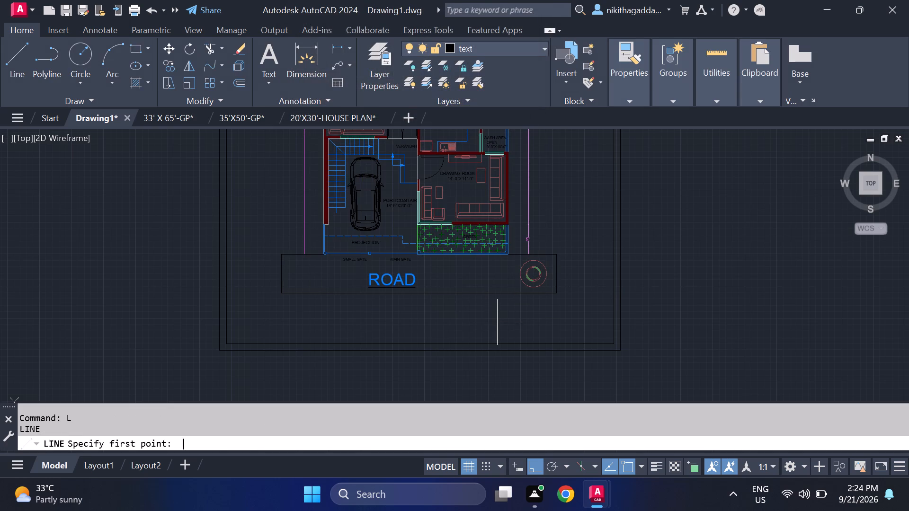
{"action": "scroll", "coordinate": [529, 303], "scroll_direction": "up", "scroll_amount": 1}
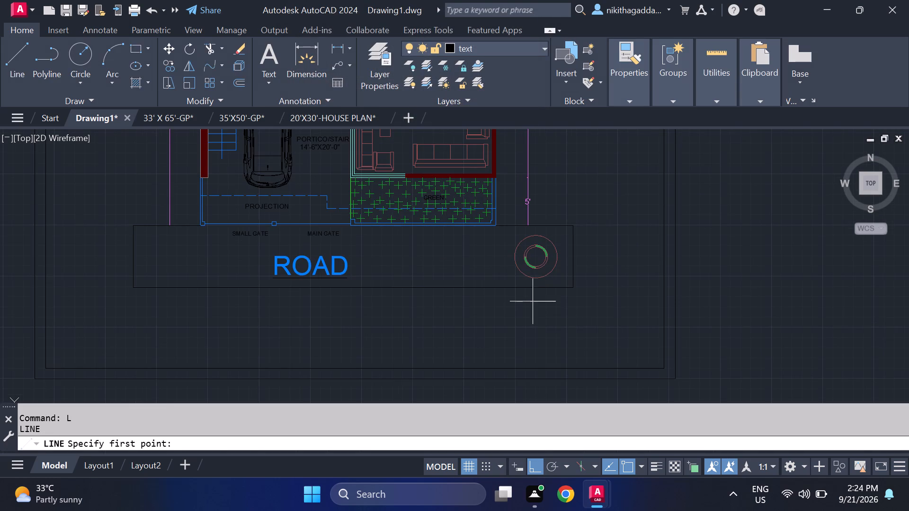
{"action": "scroll", "coordinate": [538, 244], "scroll_direction": "up", "scroll_amount": 2}
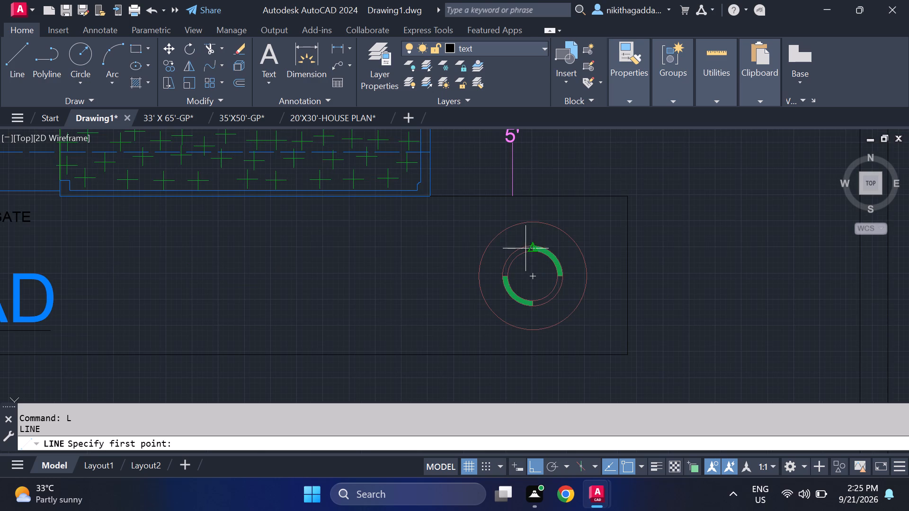
{"action": "left_click", "coordinate": [534, 223]}
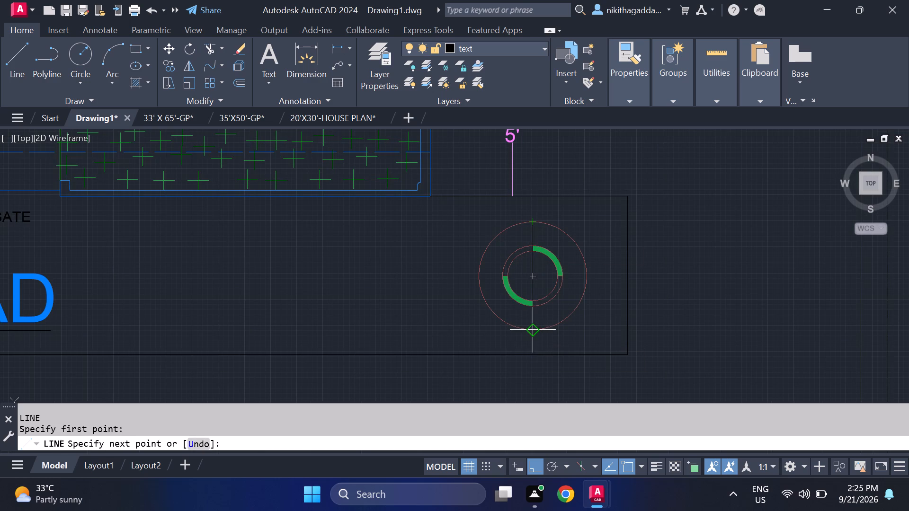
{"action": "left_click", "coordinate": [533, 329]}
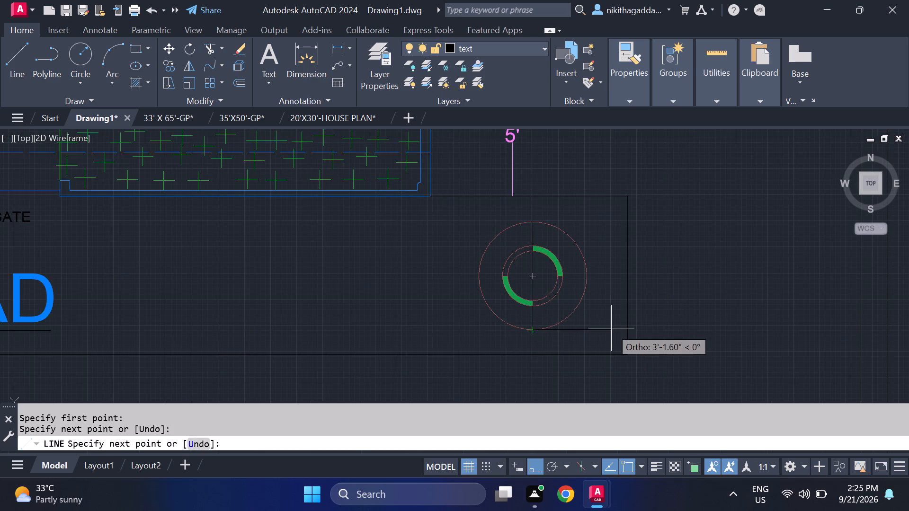
{"action": "key", "text": "Escape"}
{"action": "key", "text": "space"}
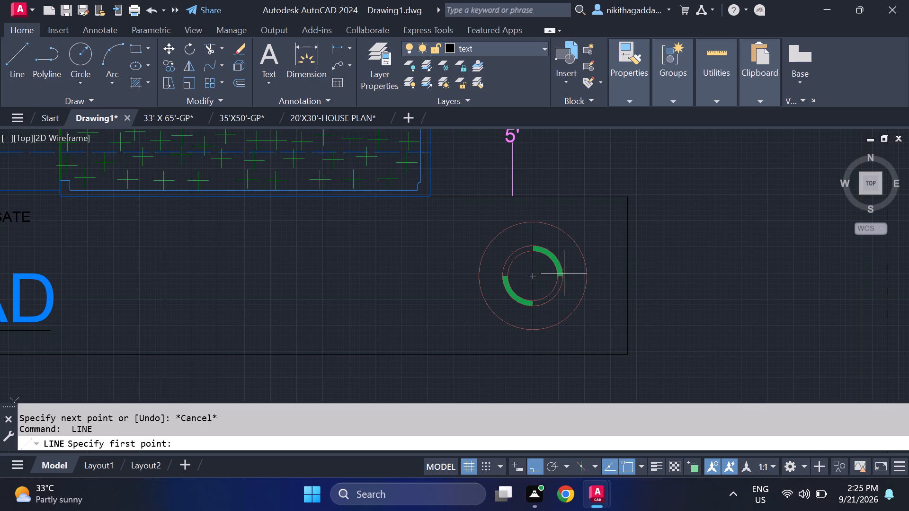
{"action": "left_click", "coordinate": [482, 279]}
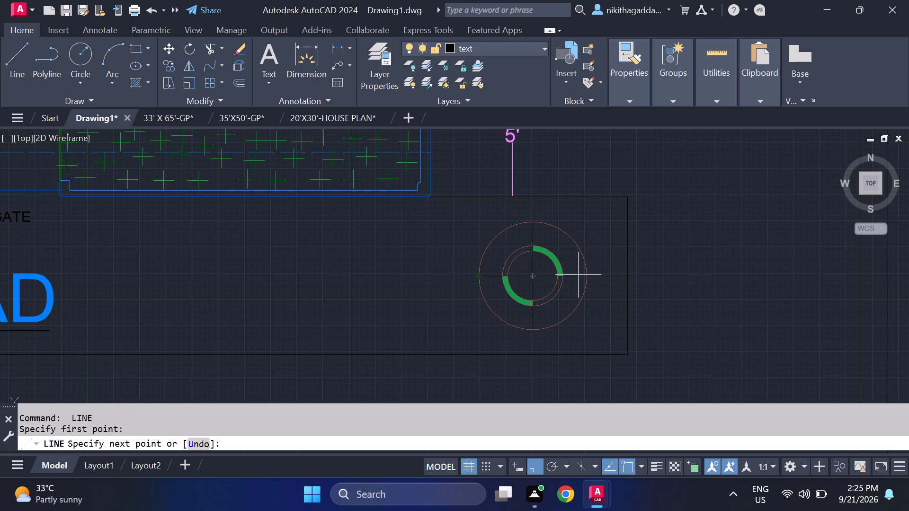
{"action": "left_click", "coordinate": [582, 275]}
{"action": "key", "text": "Escape"}
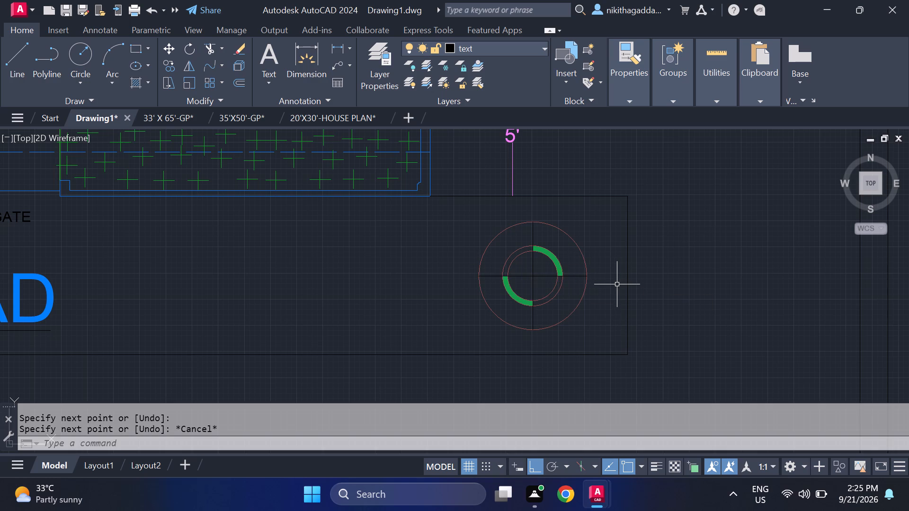
Draw a small closed triangular arrowhead with its apex at the outer circle's top quadrant point and ortho mode off.
{"action": "scroll", "coordinate": [563, 275], "scroll_direction": "up", "scroll_amount": 1}
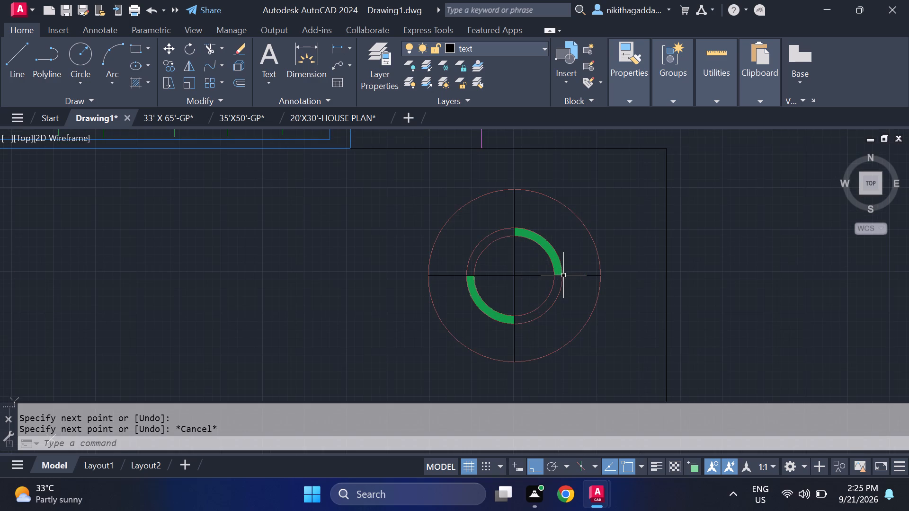
{"action": "key", "text": "l"}
{"action": "key", "text": "Return"}
{"action": "scroll", "coordinate": [529, 169], "scroll_direction": "up", "scroll_amount": 2}
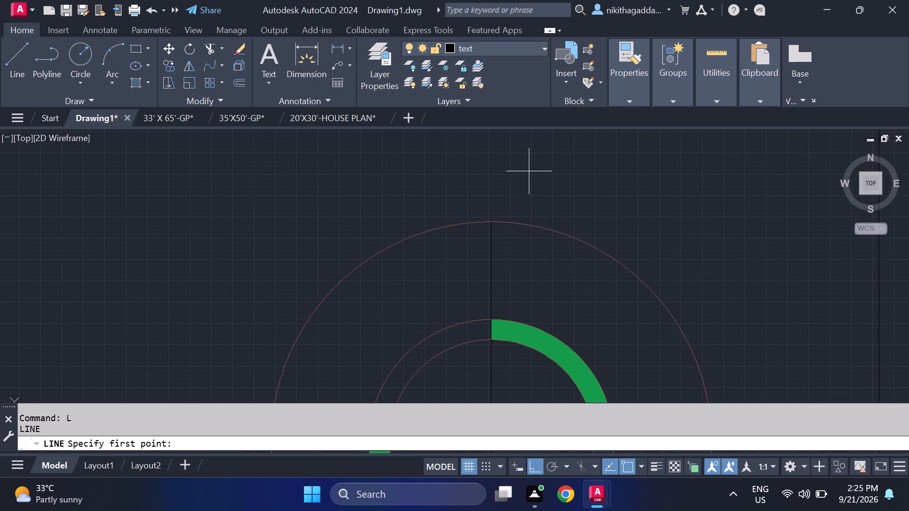
{"action": "left_click", "coordinate": [494, 222]}
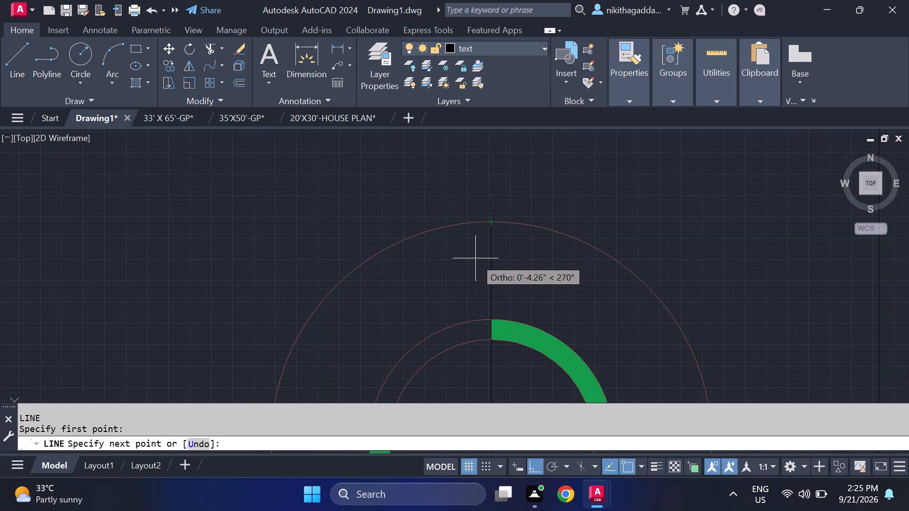
{"action": "key", "text": "F8"}
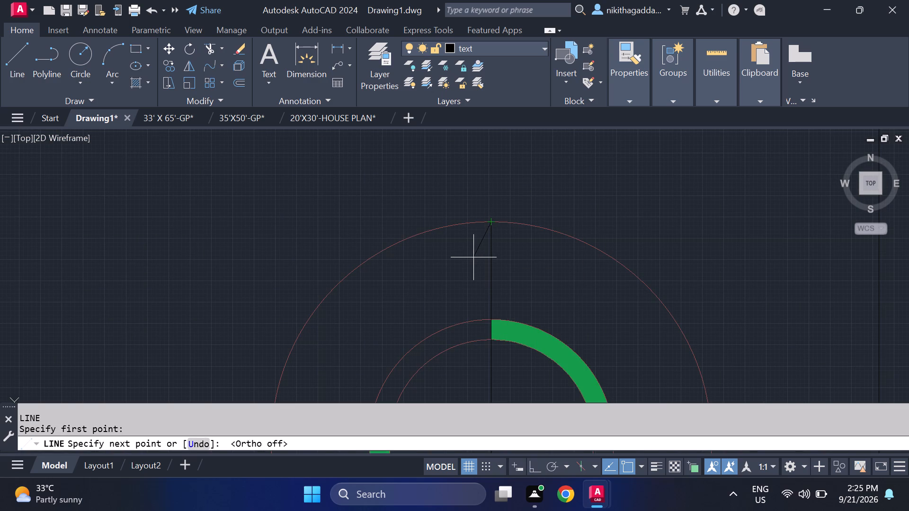
{"action": "left_click", "coordinate": [473, 257]}
{"action": "left_click", "coordinate": [507, 259]}
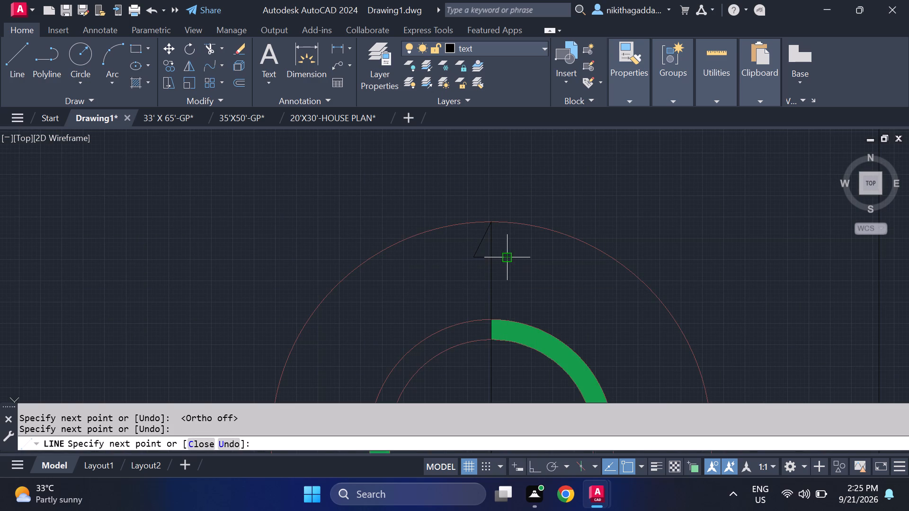
{"action": "left_click", "coordinate": [492, 223]}
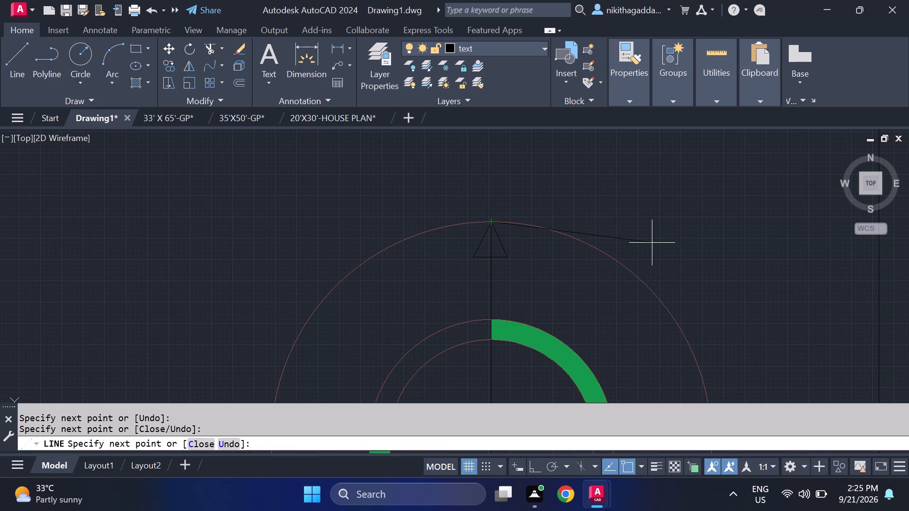
{"action": "key", "text": "Escape"}
Fill both halves of the triangular arrowhead with a solid hatch in black, index color 250.
{"action": "type", "text": "HATCH'"}
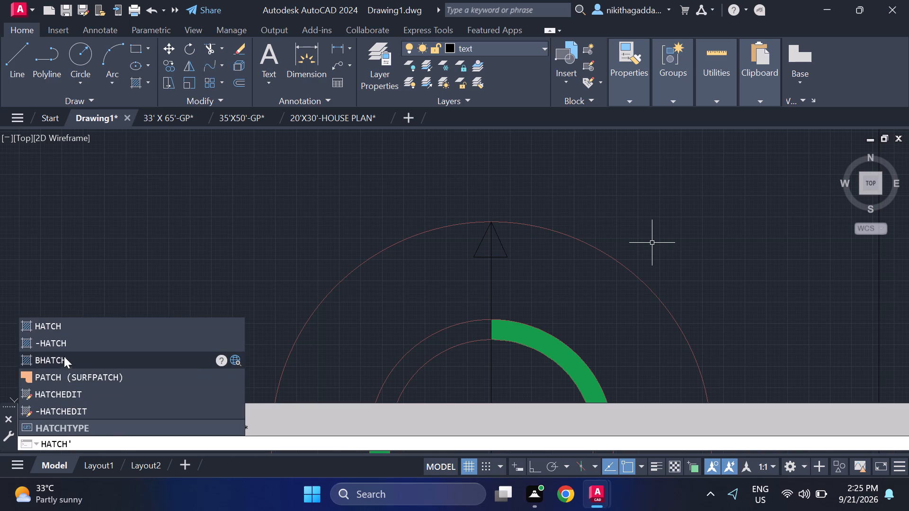
{"action": "left_click", "coordinate": [96, 329]}
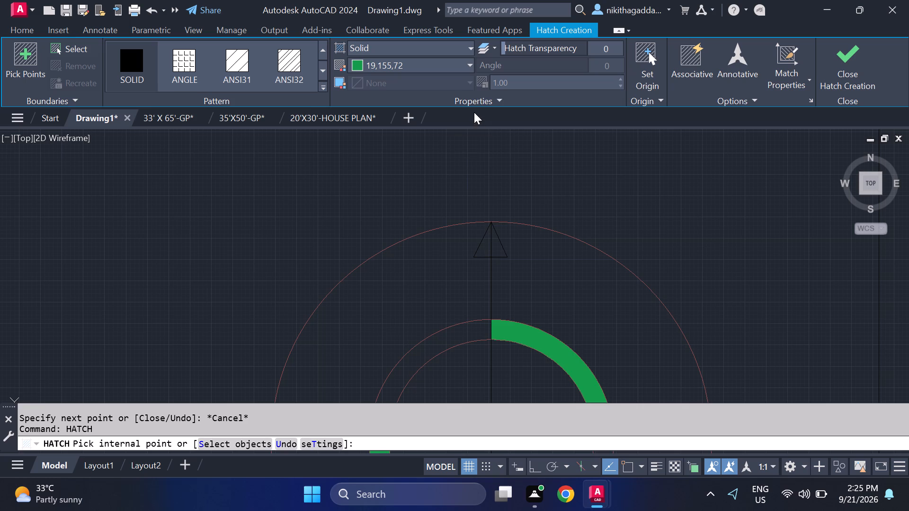
{"action": "left_click", "coordinate": [463, 64]}
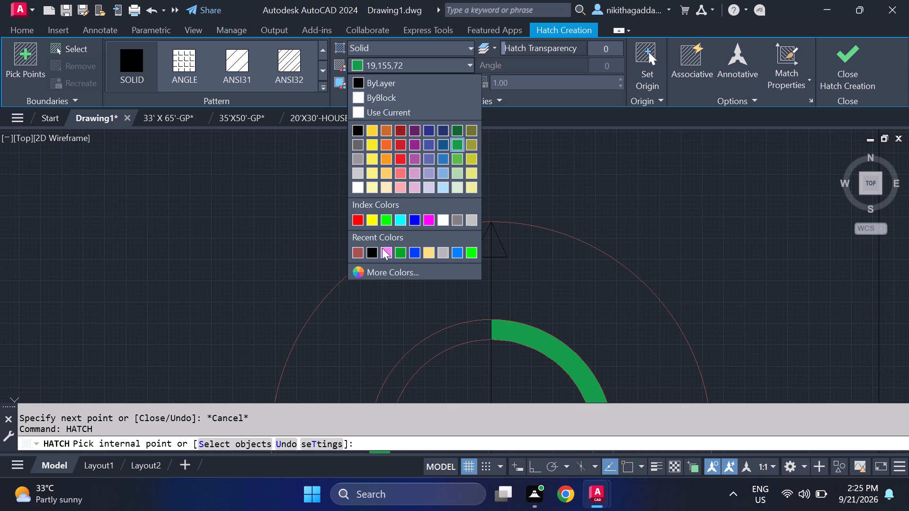
{"action": "left_click", "coordinate": [373, 250]}
{"action": "left_click", "coordinate": [487, 251]}
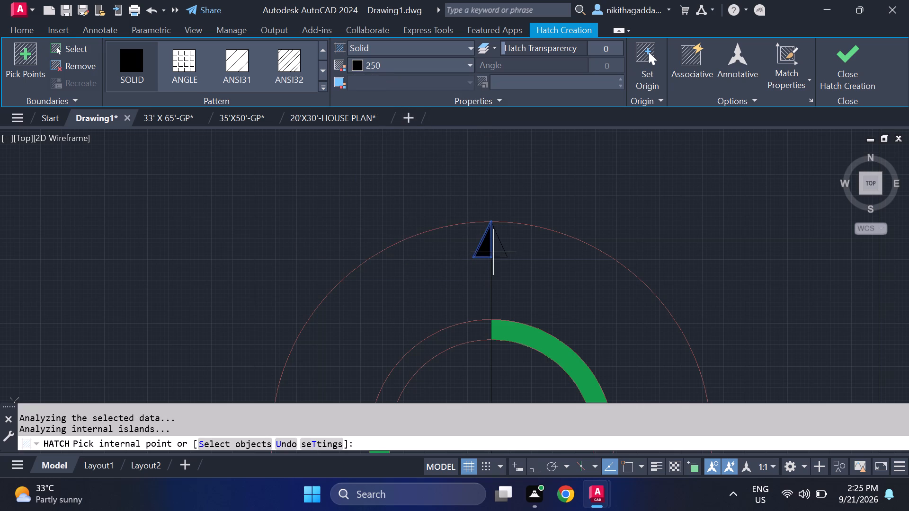
{"action": "left_click", "coordinate": [498, 250]}
{"action": "left_click", "coordinate": [832, 87]}
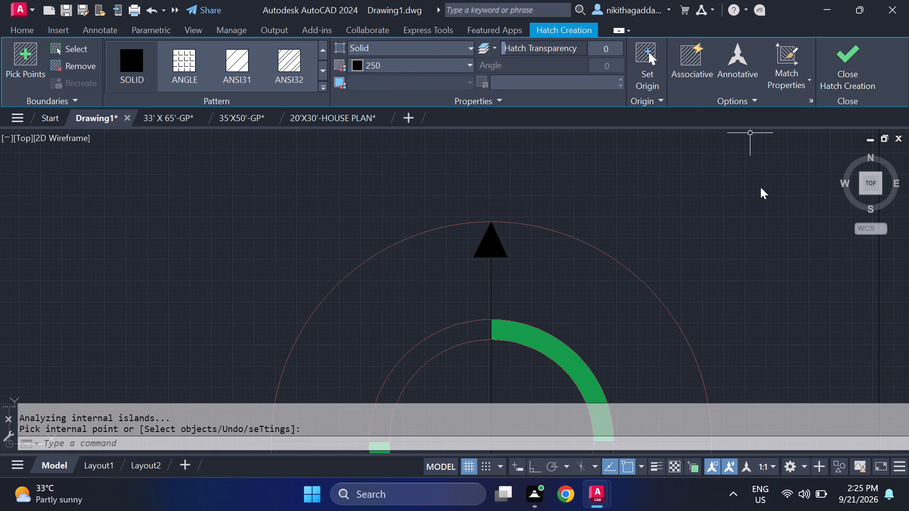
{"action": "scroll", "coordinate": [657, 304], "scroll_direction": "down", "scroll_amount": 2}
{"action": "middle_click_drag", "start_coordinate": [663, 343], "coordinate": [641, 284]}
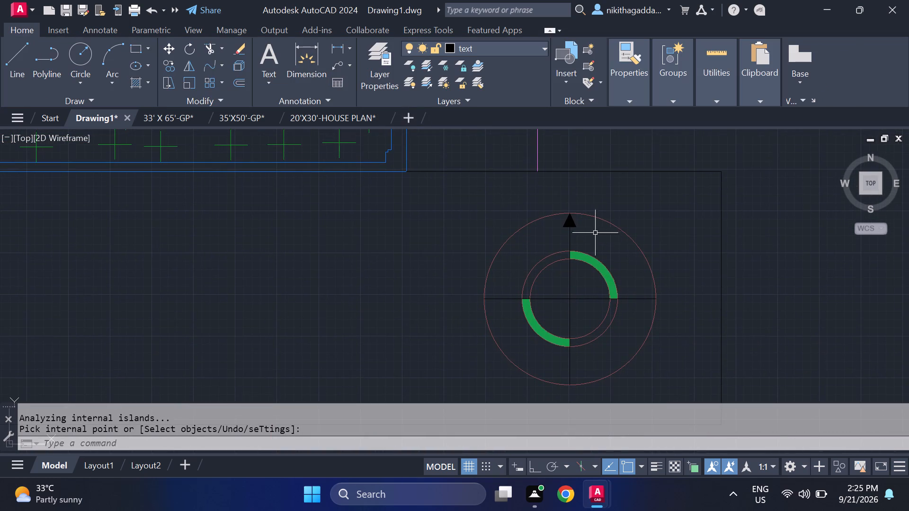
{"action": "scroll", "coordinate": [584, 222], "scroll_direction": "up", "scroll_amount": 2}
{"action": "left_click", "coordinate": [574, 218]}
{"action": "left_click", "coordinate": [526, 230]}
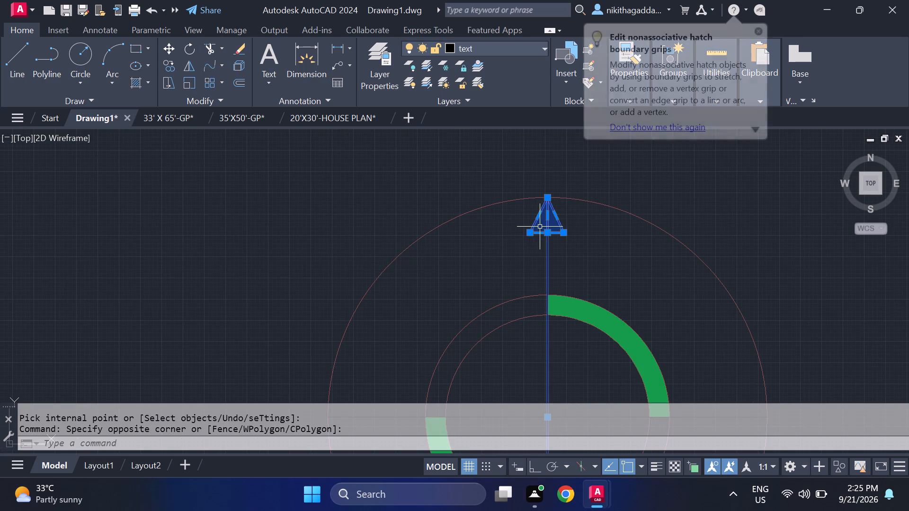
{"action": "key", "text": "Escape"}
Copy the black arrowhead fill to three spots just outside the outer circle: left of it, right of it and below it.
{"action": "scroll", "coordinate": [554, 223], "scroll_direction": "up", "scroll_amount": 2}
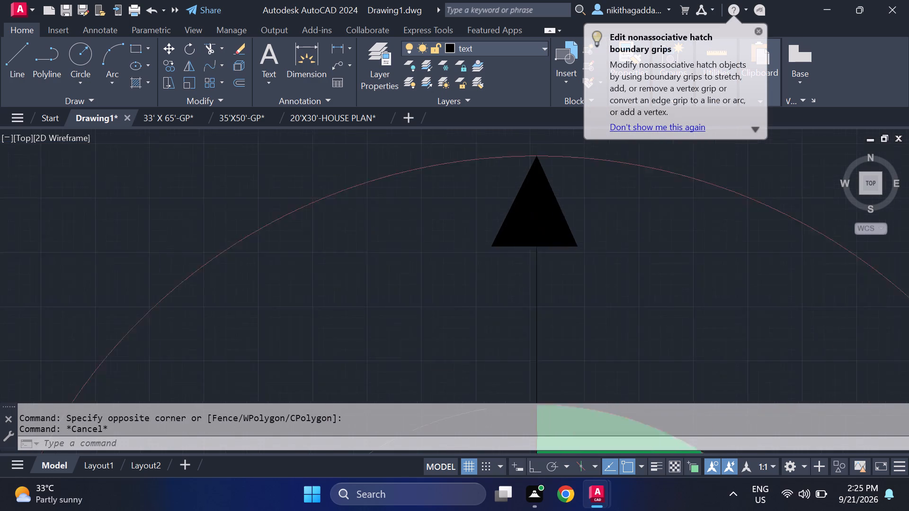
{"action": "scroll", "coordinate": [554, 223], "scroll_direction": "up", "scroll_amount": 1}
{"action": "left_click", "coordinate": [537, 224]}
{"action": "scroll", "coordinate": [562, 226], "scroll_direction": "down", "scroll_amount": 3}
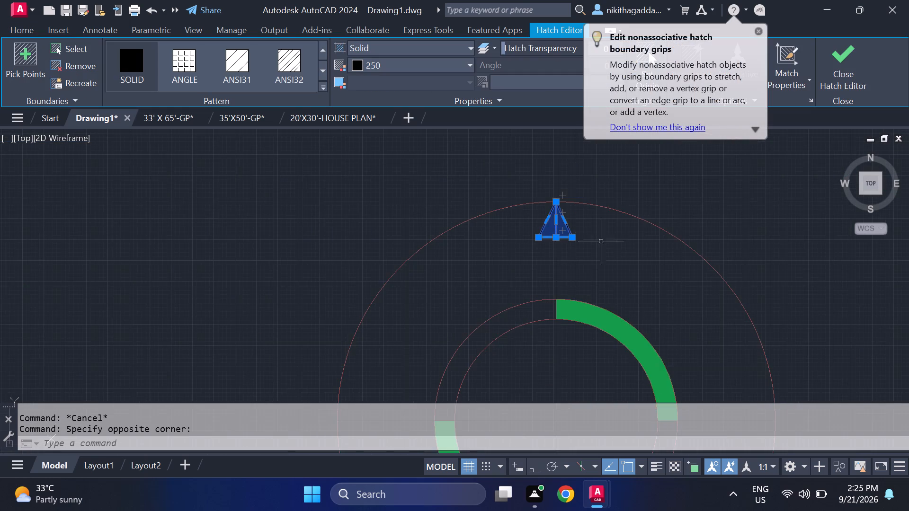
{"action": "scroll", "coordinate": [629, 249], "scroll_direction": "down", "scroll_amount": 2}
{"action": "type", "text": "CO"}
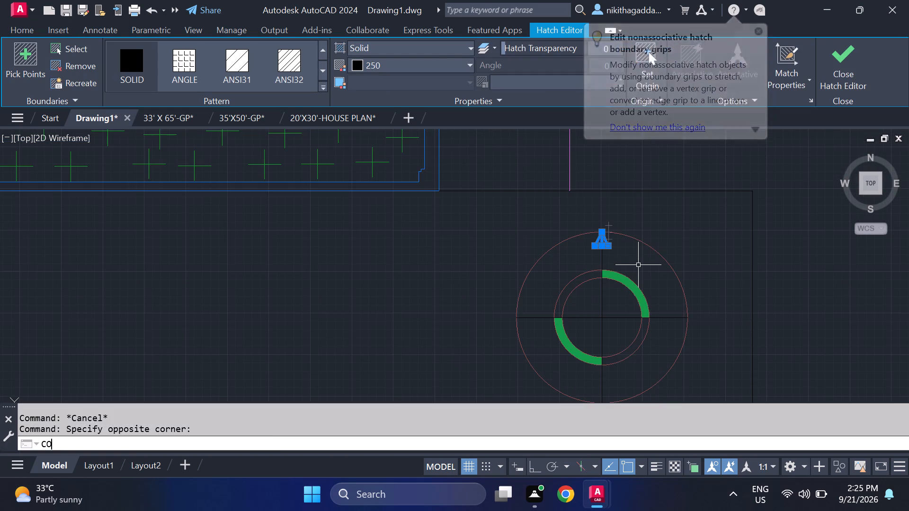
{"action": "key", "text": "Return"}
{"action": "left_click", "coordinate": [597, 246]}
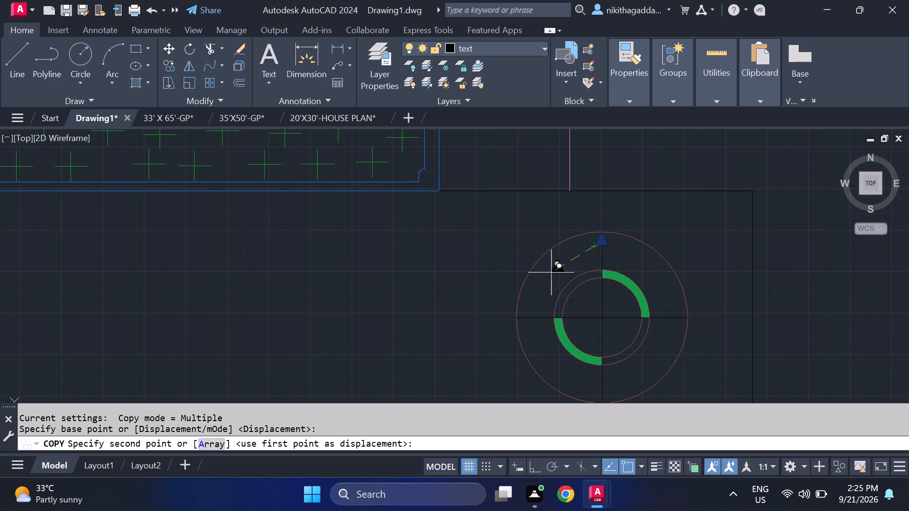
{"action": "left_click", "coordinate": [477, 322]}
{"action": "left_click", "coordinate": [713, 319]}
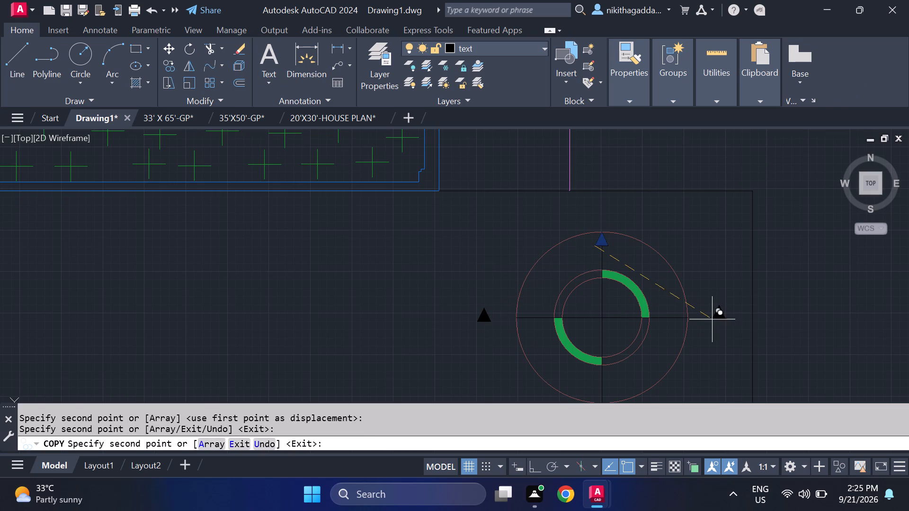
{"action": "middle_click_drag", "start_coordinate": [722, 338], "coordinate": [715, 255]}
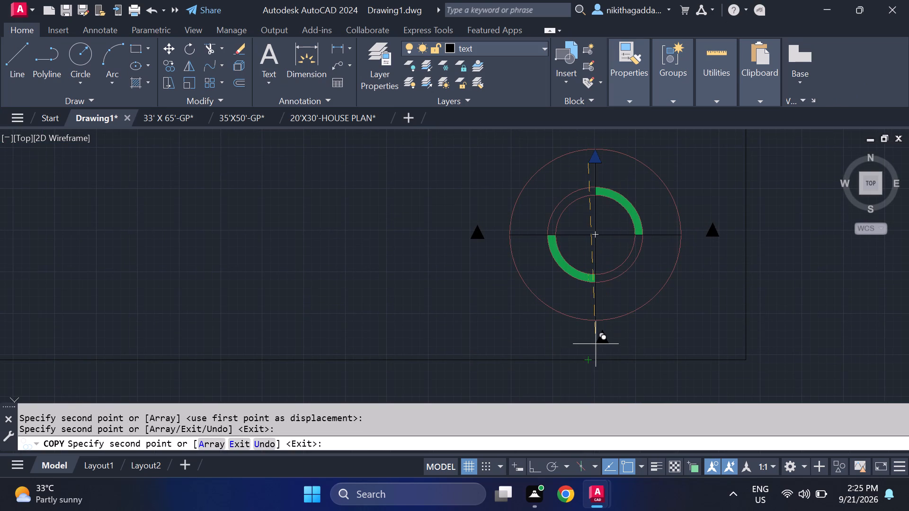
{"action": "left_click", "coordinate": [593, 344]}
{"action": "key", "text": "Escape"}
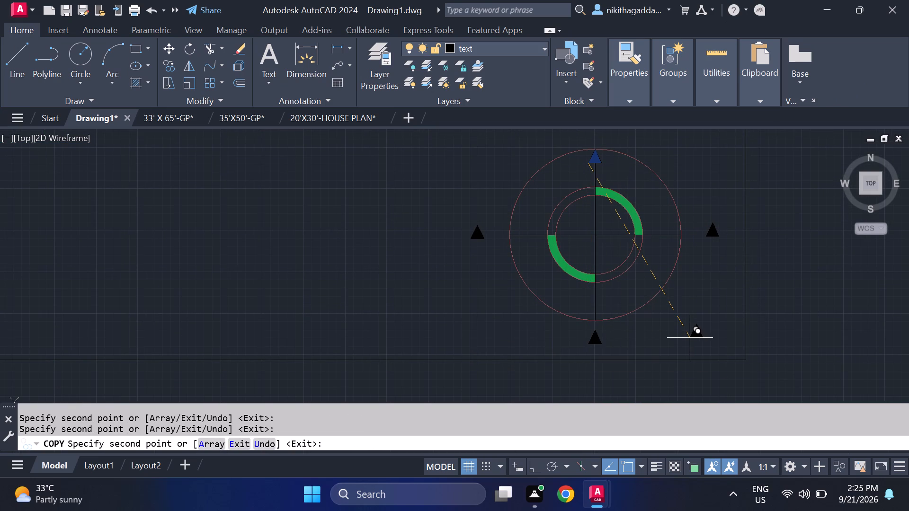
Rotate the left arrowhead copy 90° about its apex with ortho mode on, so that it points left.
{"action": "scroll", "coordinate": [474, 201], "scroll_direction": "up", "scroll_amount": 2}
{"action": "left_click", "coordinate": [504, 241]}
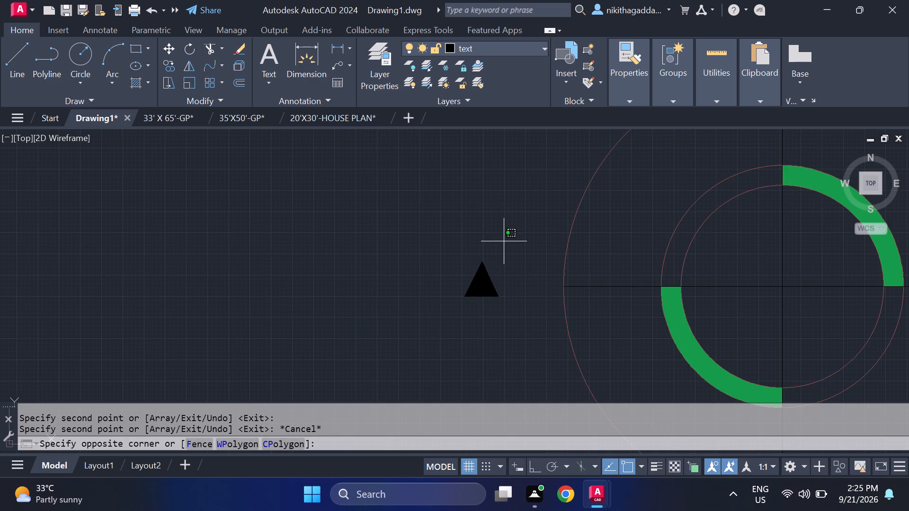
{"action": "left_click", "coordinate": [417, 345]}
{"action": "type", "text": "RO"}
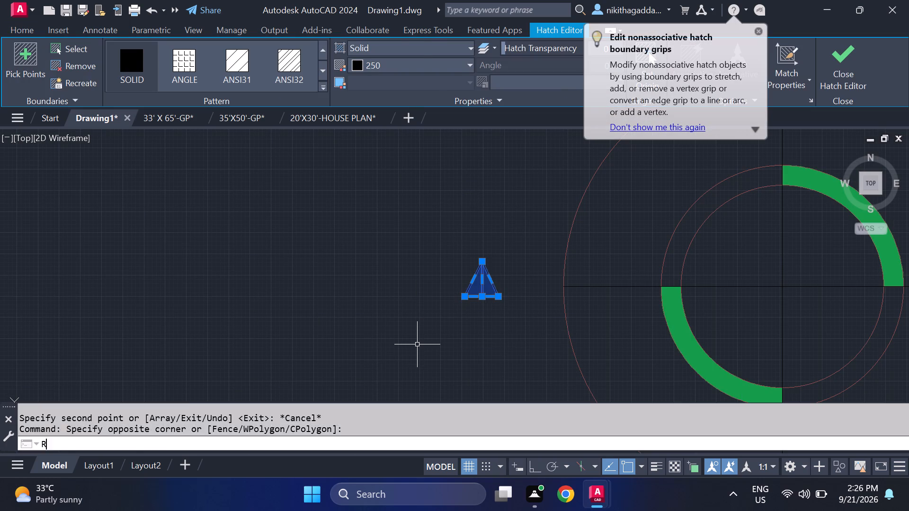
{"action": "key", "text": "Return"}
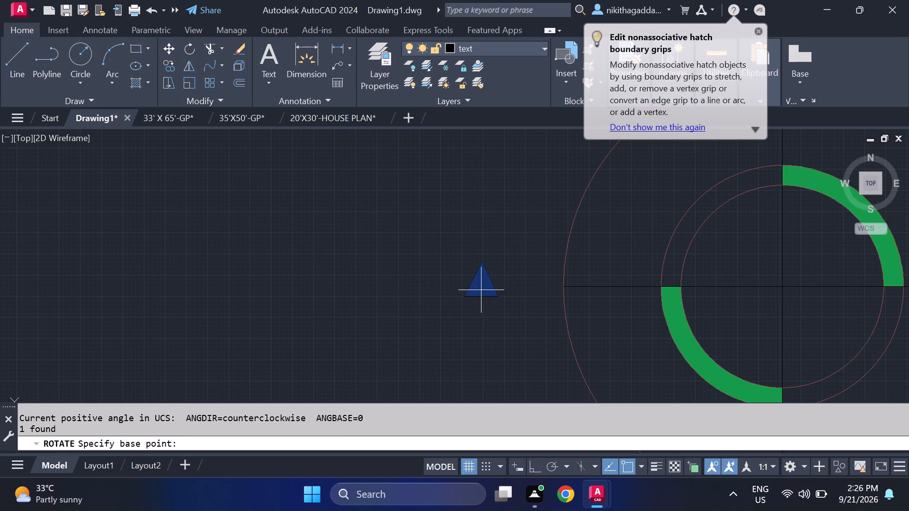
{"action": "left_click", "coordinate": [481, 262]}
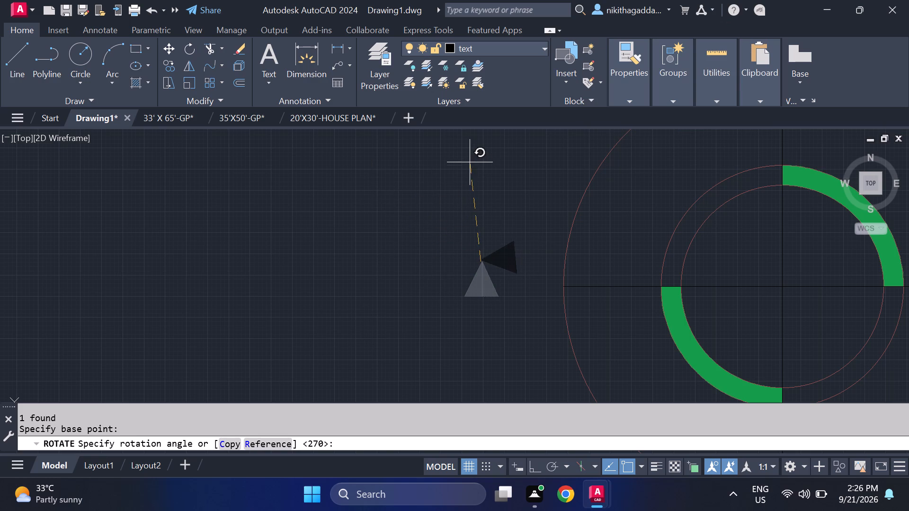
{"action": "key", "text": "F8"}
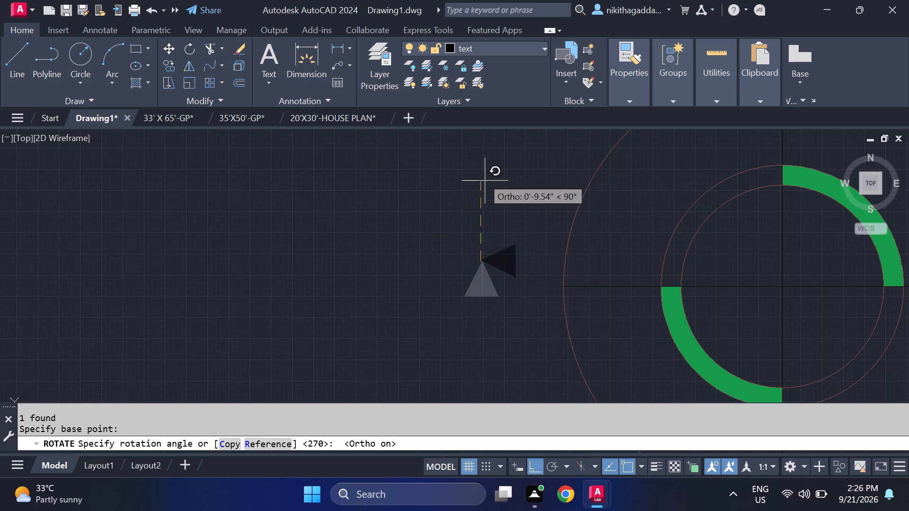
{"action": "left_click", "coordinate": [477, 173]}
Move the left-pointing arrowhead from the midpoint of its base to the outer circle's left quadrant, with ortho mode off.
{"action": "left_click_drag", "start_coordinate": [531, 211], "coordinate": [528, 225]}
{"action": "left_click", "coordinate": [426, 318]}
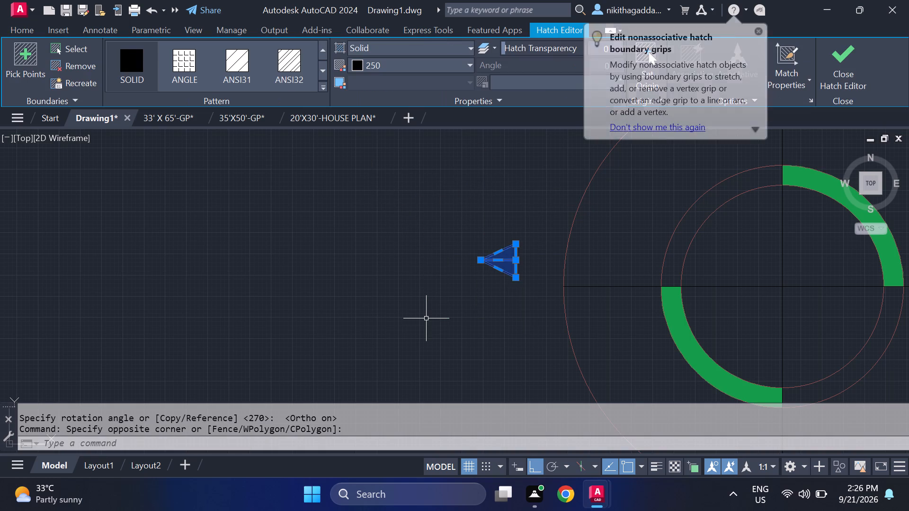
{"action": "key", "text": "m"}
{"action": "key", "text": "Return"}
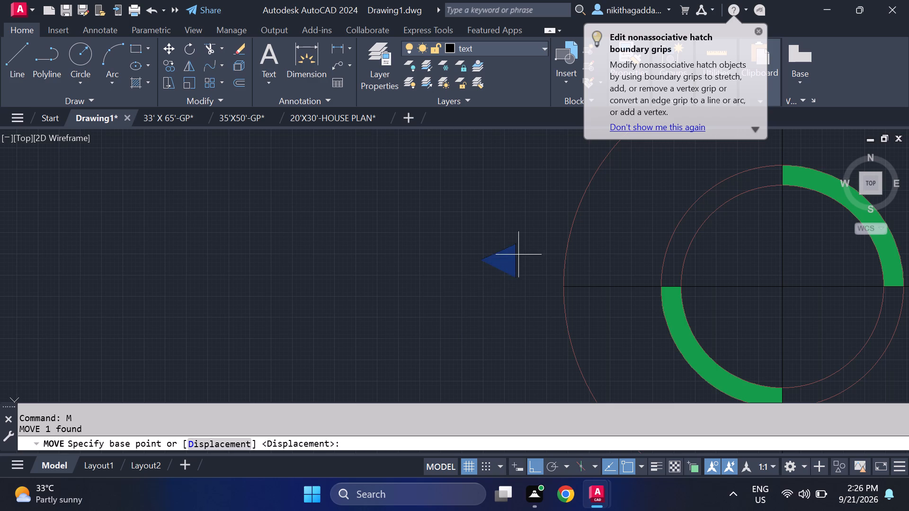
{"action": "left_click", "coordinate": [515, 259]}
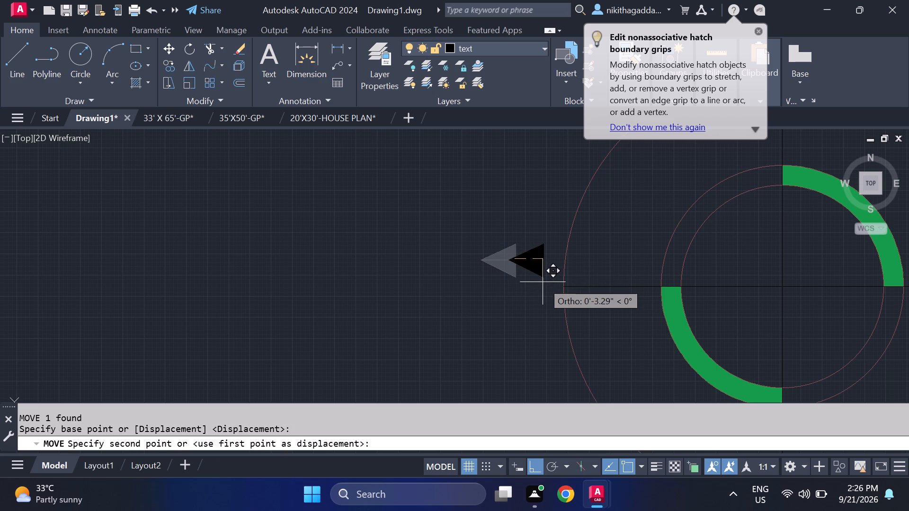
{"action": "key", "text": "F8"}
{"action": "left_click", "coordinate": [562, 287]}
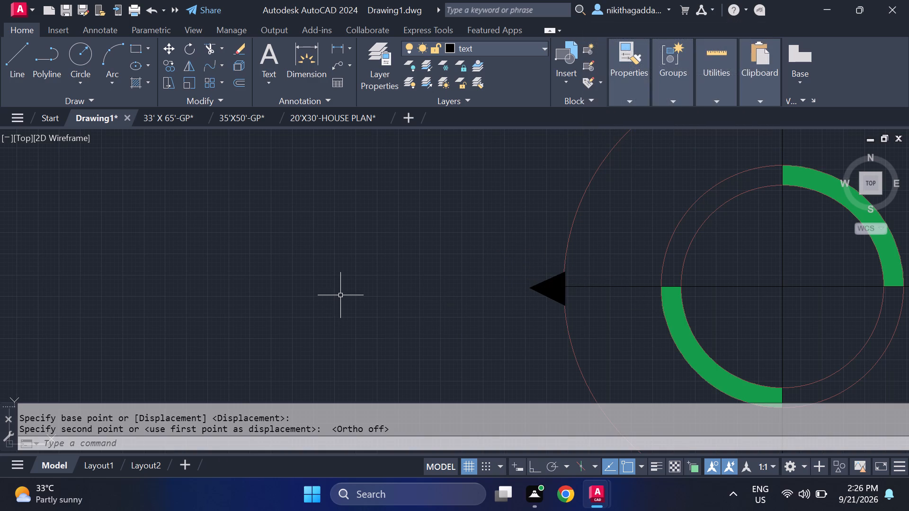
Move the left arrowhead inward by its apex so the tip sits just inside the outer circle's left side.
{"action": "scroll", "coordinate": [463, 310], "scroll_direction": "down", "scroll_amount": 2}
{"action": "scroll", "coordinate": [517, 314], "scroll_direction": "up", "scroll_amount": 2}
{"action": "scroll", "coordinate": [458, 298], "scroll_direction": "up", "scroll_amount": 2}
{"action": "left_click", "coordinate": [488, 210]}
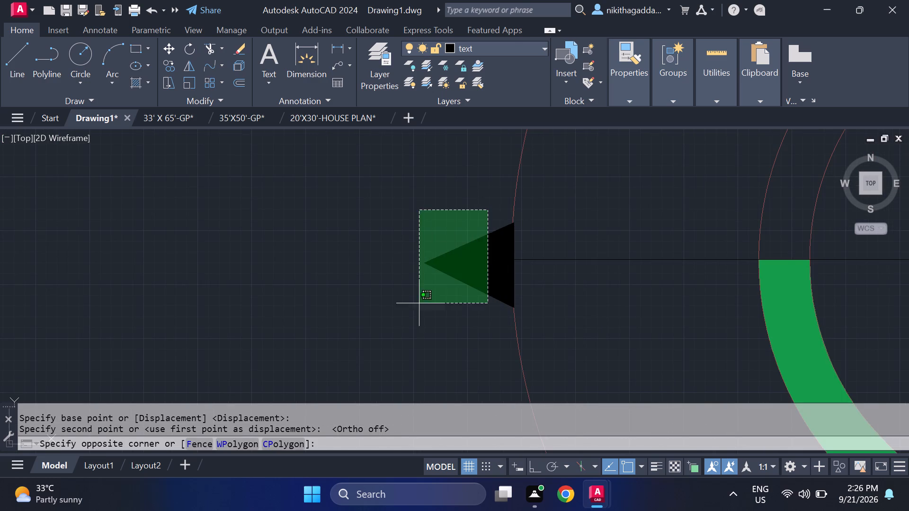
{"action": "left_click", "coordinate": [402, 309]}
{"action": "key", "text": "m"}
{"action": "key", "text": "Return"}
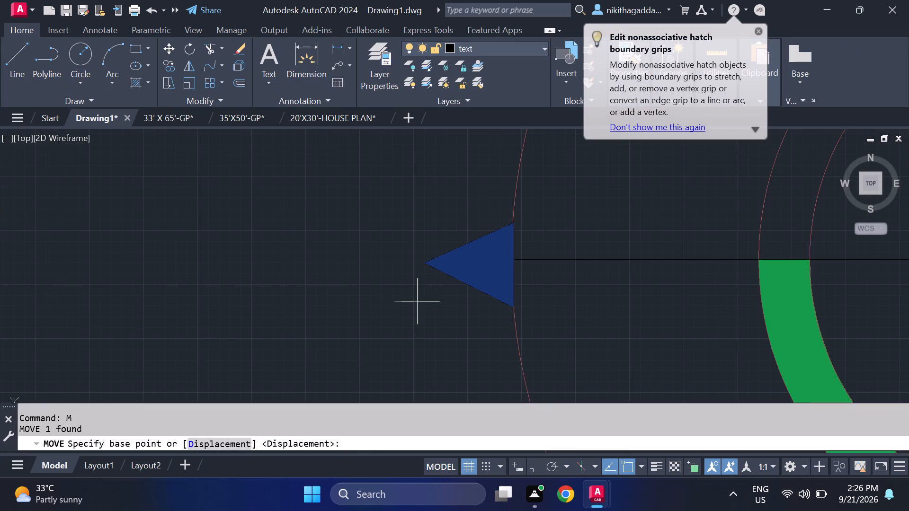
{"action": "left_click", "coordinate": [423, 261]}
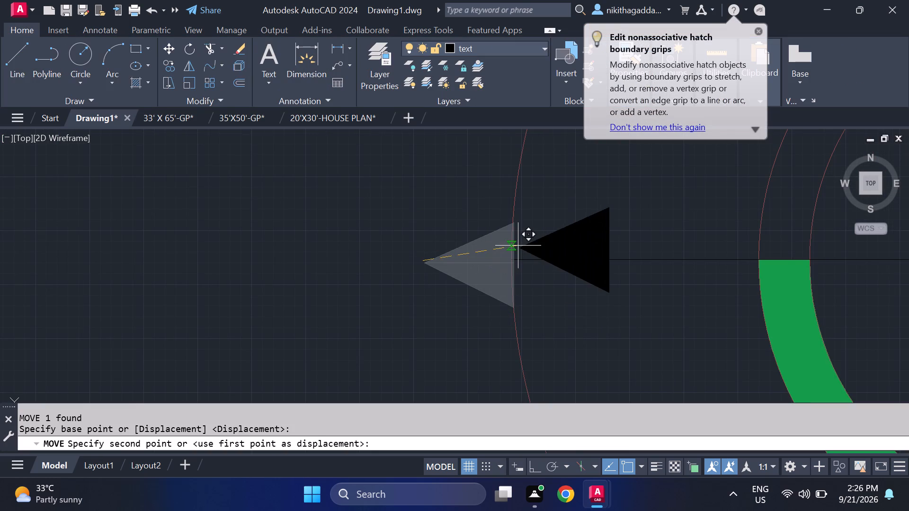
{"action": "left_click", "coordinate": [511, 256]}
Fine-position the left arrowhead by moving its apex exactly onto the horizontal line's left end on the outer circle.
{"action": "scroll", "coordinate": [364, 264], "scroll_direction": "down", "scroll_amount": 2}
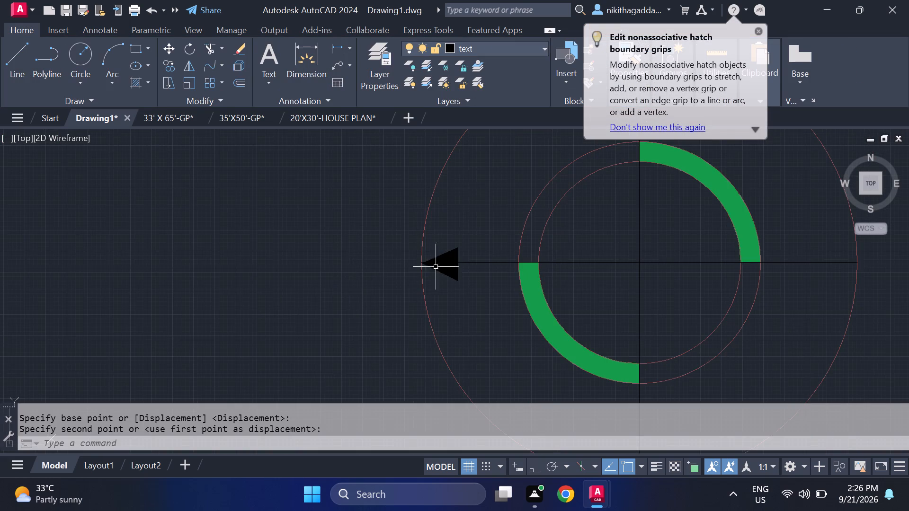
{"action": "scroll", "coordinate": [435, 255], "scroll_direction": "up", "scroll_amount": 4}
{"action": "left_click_drag", "start_coordinate": [655, 207], "coordinate": [573, 226]}
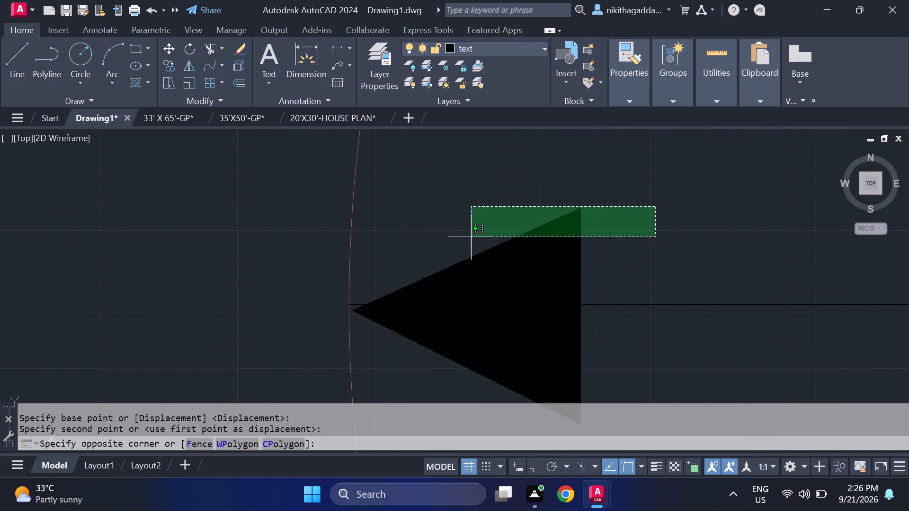
{"action": "left_click", "coordinate": [470, 237]}
{"action": "key", "text": "m"}
{"action": "key", "text": "Return"}
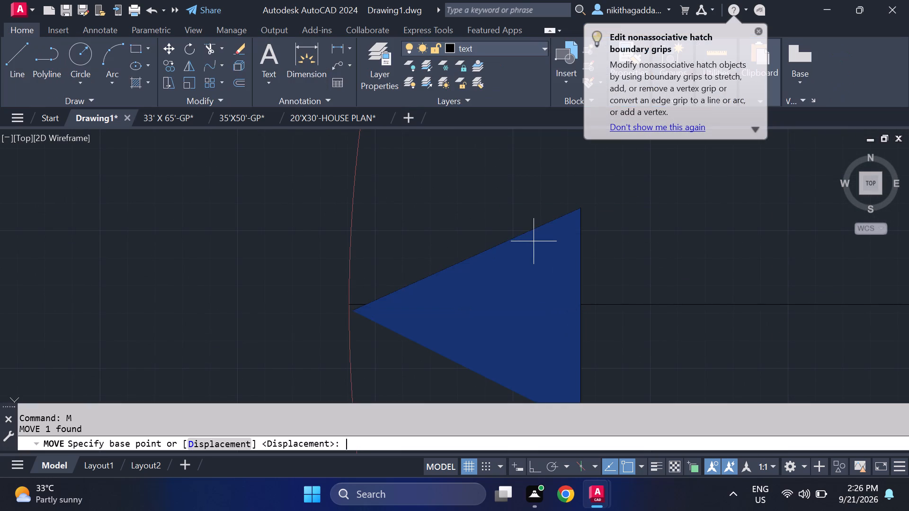
{"action": "scroll", "coordinate": [352, 310], "scroll_direction": "up", "scroll_amount": 3}
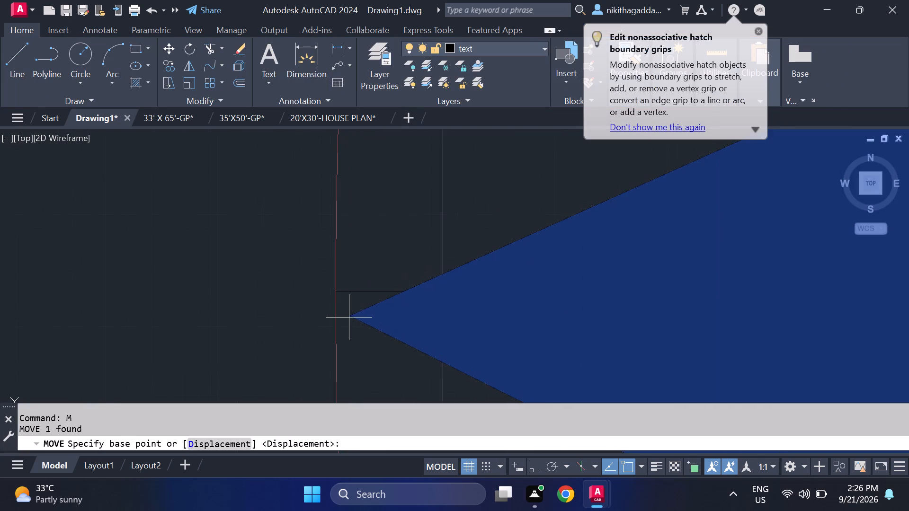
{"action": "left_click", "coordinate": [349, 317]}
{"action": "left_click", "coordinate": [331, 294]}
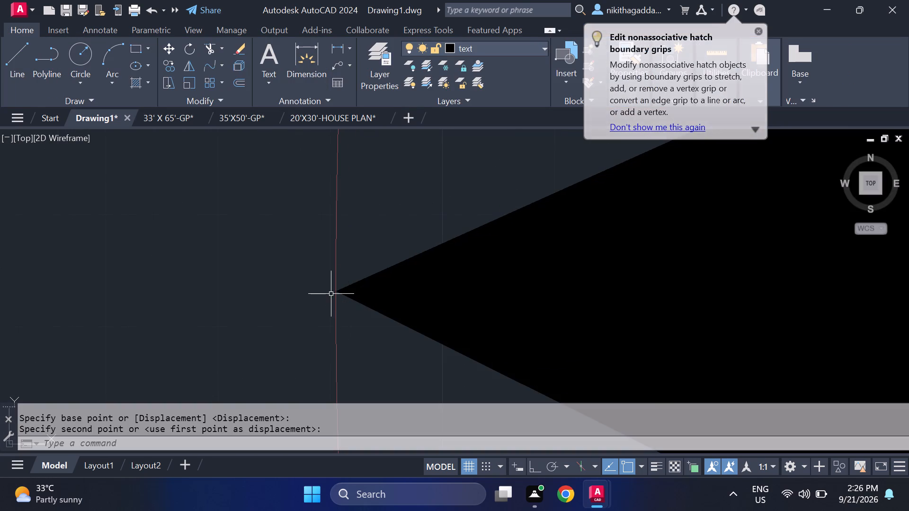
Rotate the right arrowhead copy 90° clockwise about its apex with ortho mode on, so that it points right.
{"action": "scroll", "coordinate": [255, 291], "scroll_direction": "down", "scroll_amount": 3}
{"action": "scroll", "coordinate": [321, 284], "scroll_direction": "down", "scroll_amount": 3}
{"action": "scroll", "coordinate": [446, 308], "scroll_direction": "down", "scroll_amount": 1}
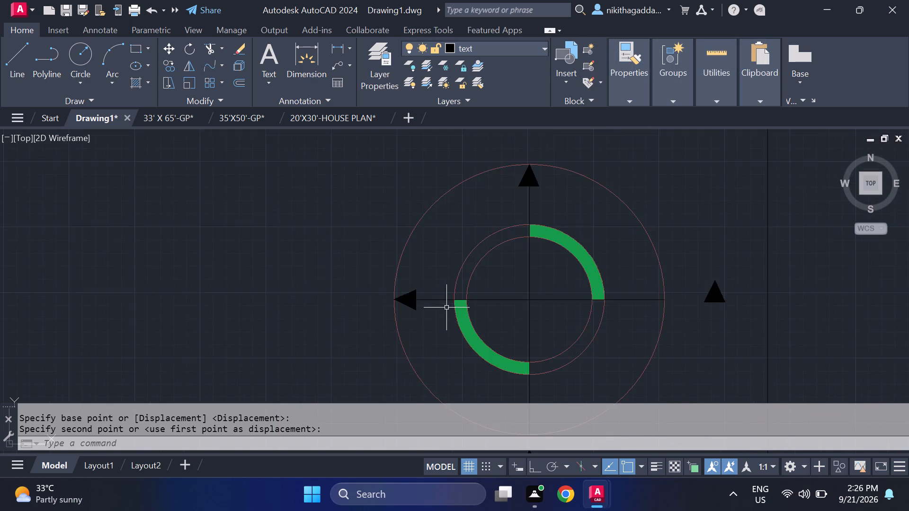
{"action": "scroll", "coordinate": [446, 308], "scroll_direction": "down", "scroll_amount": 2}
{"action": "middle_click_drag", "start_coordinate": [580, 294], "coordinate": [561, 254]}
{"action": "scroll", "coordinate": [591, 252], "scroll_direction": "up", "scroll_amount": 2}
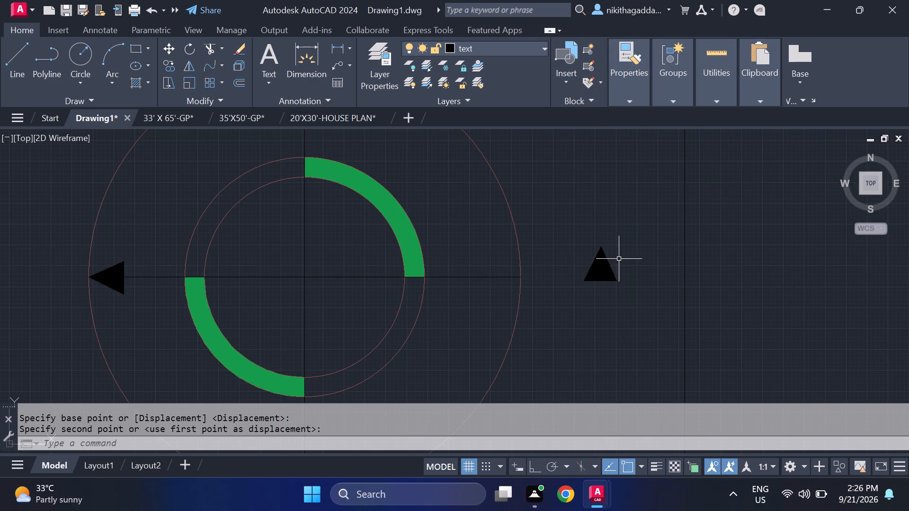
{"action": "left_click", "coordinate": [634, 245]}
{"action": "left_click", "coordinate": [554, 313]}
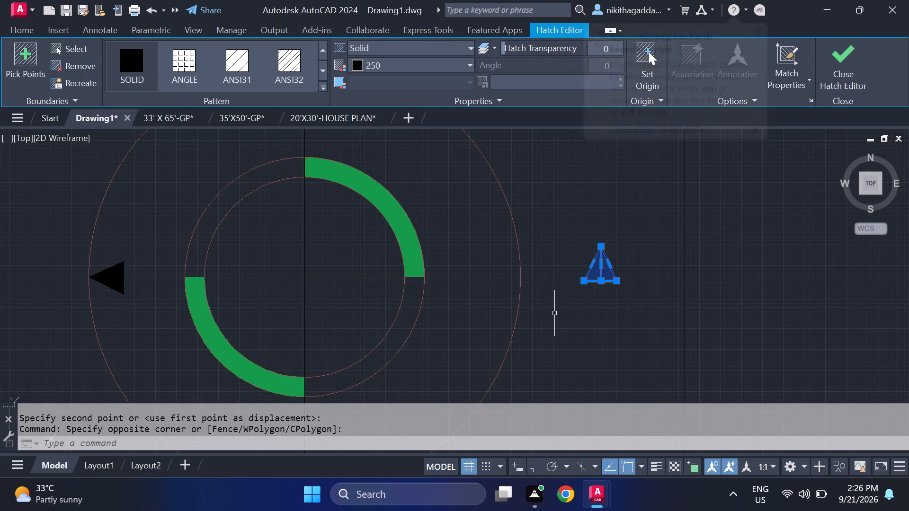
{"action": "type", "text": "RO"}
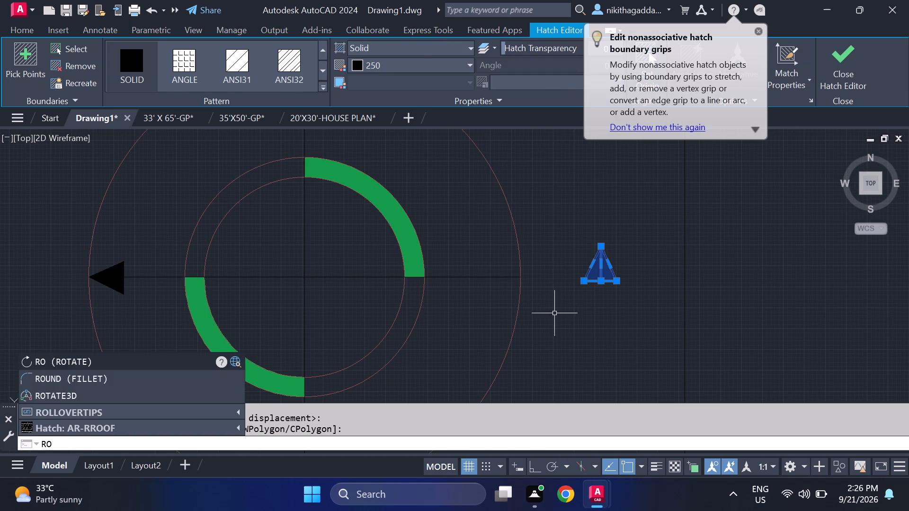
{"action": "key", "text": "Return"}
{"action": "left_click", "coordinate": [603, 246]}
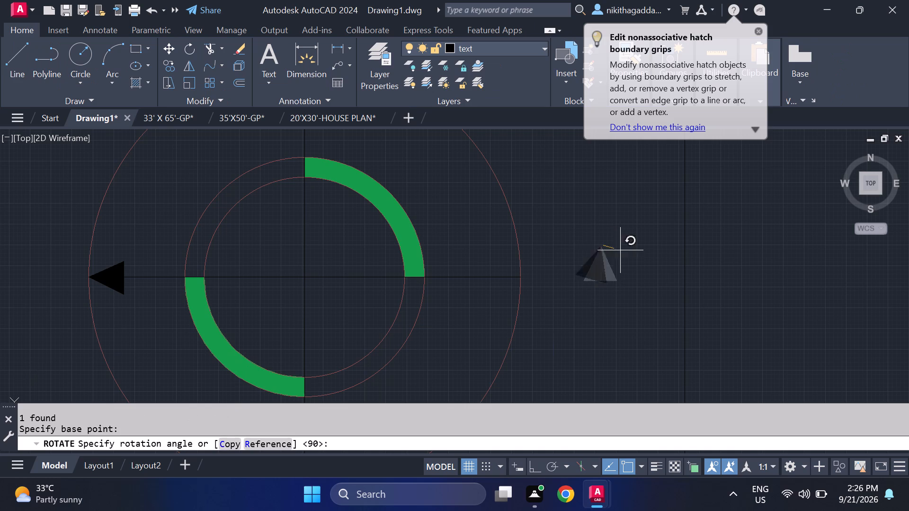
{"action": "key", "text": "F8"}
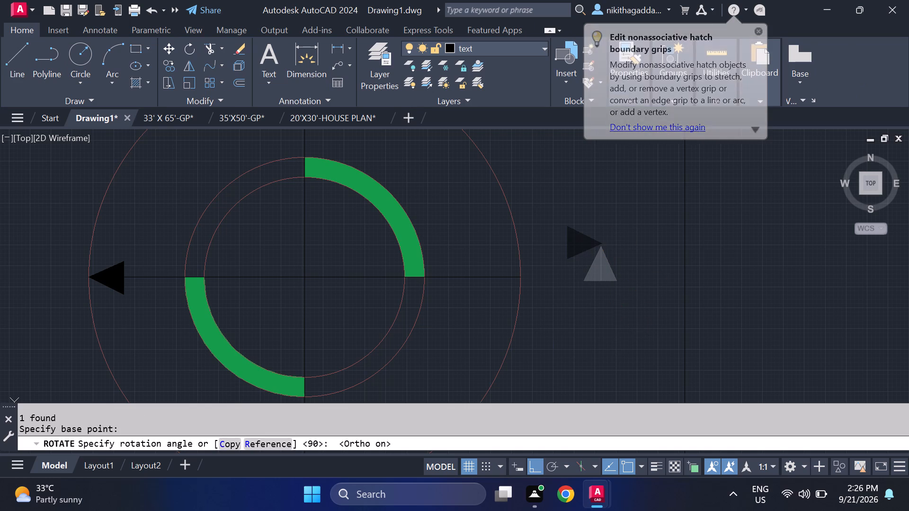
{"action": "left_click", "coordinate": [614, 332]}
Move the right-pointing arrowhead by its base midpoint onto the horizontal line just inside the outer circle, with ortho mode off.
{"action": "left_click_drag", "start_coordinate": [611, 213], "coordinate": [601, 228]}
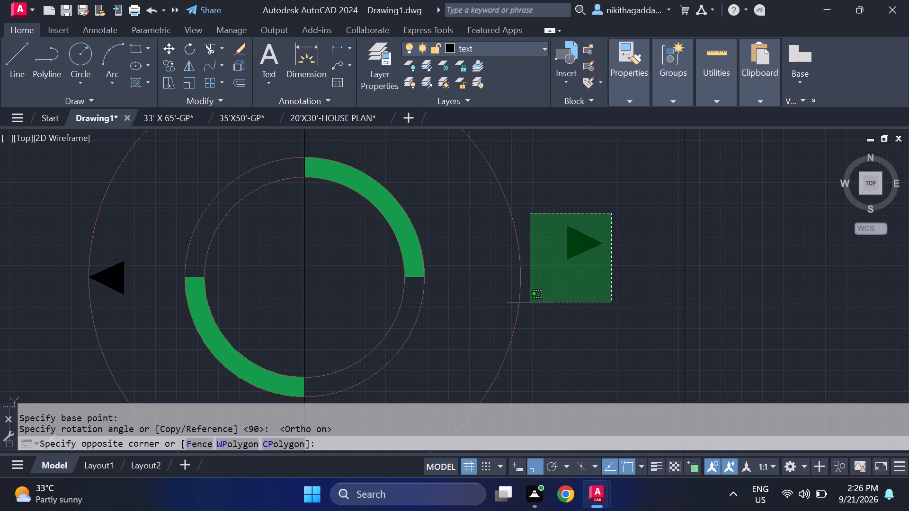
{"action": "left_click", "coordinate": [530, 302]}
{"action": "key", "text": "n"}
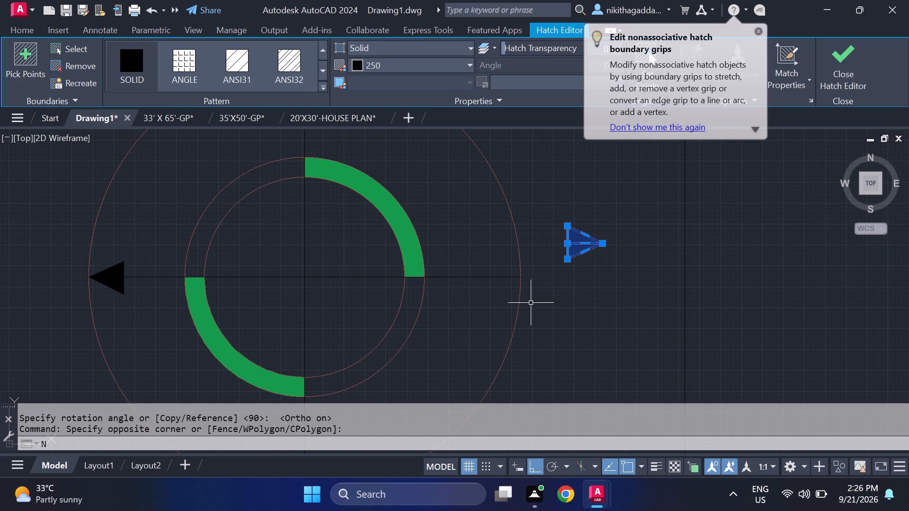
{"action": "key", "text": "BackSpace"}
{"action": "key", "text": "m"}
{"action": "key", "text": "Return"}
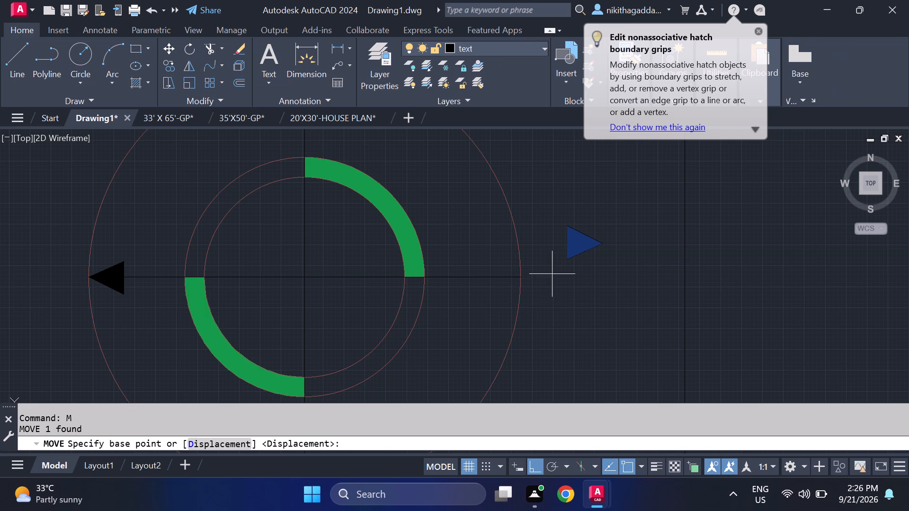
{"action": "scroll", "coordinate": [553, 269], "scroll_direction": "up", "scroll_amount": 2}
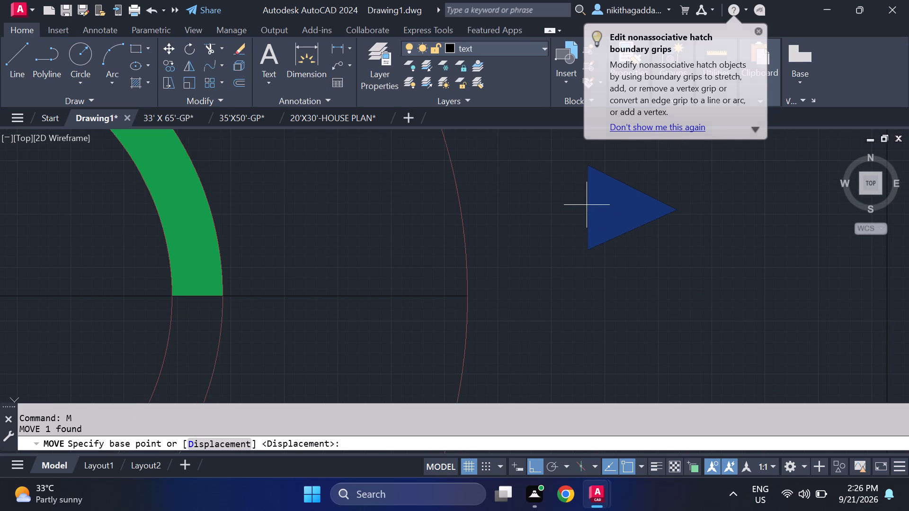
{"action": "left_click", "coordinate": [642, 464]}
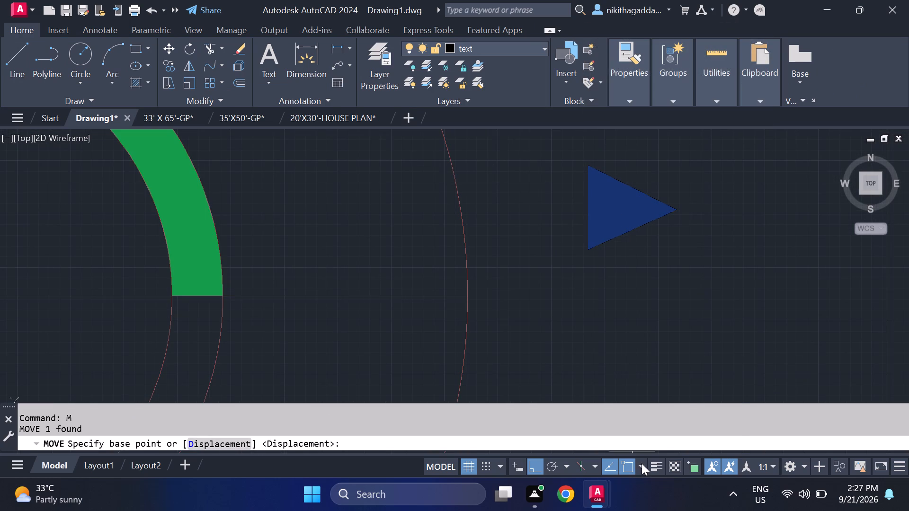
{"action": "scroll", "coordinate": [685, 323], "scroll_direction": "down", "scroll_amount": 2}
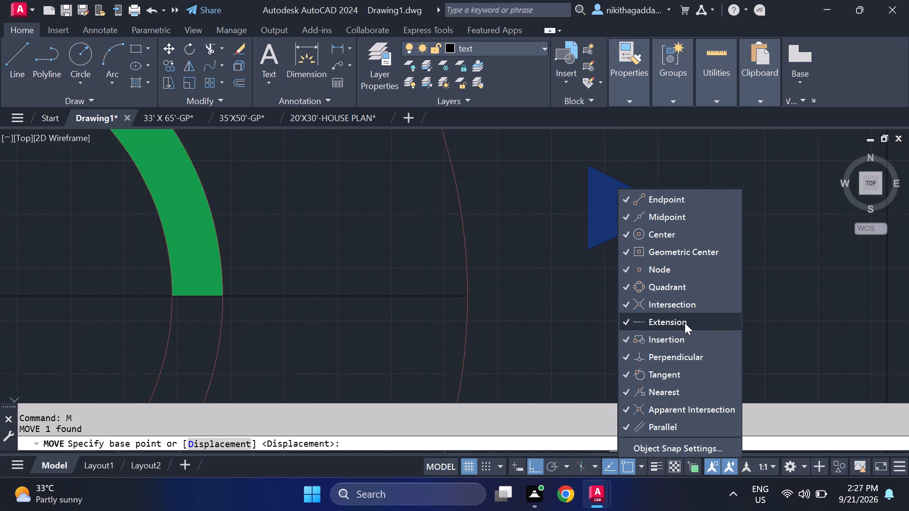
{"action": "scroll", "coordinate": [685, 323], "scroll_direction": "down", "scroll_amount": 3}
{"action": "left_click", "coordinate": [565, 349]}
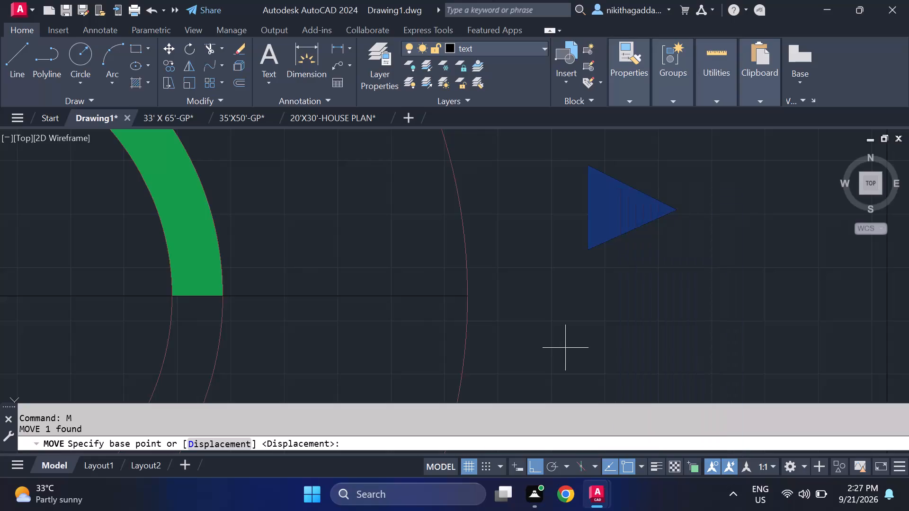
{"action": "left_click", "coordinate": [587, 206]}
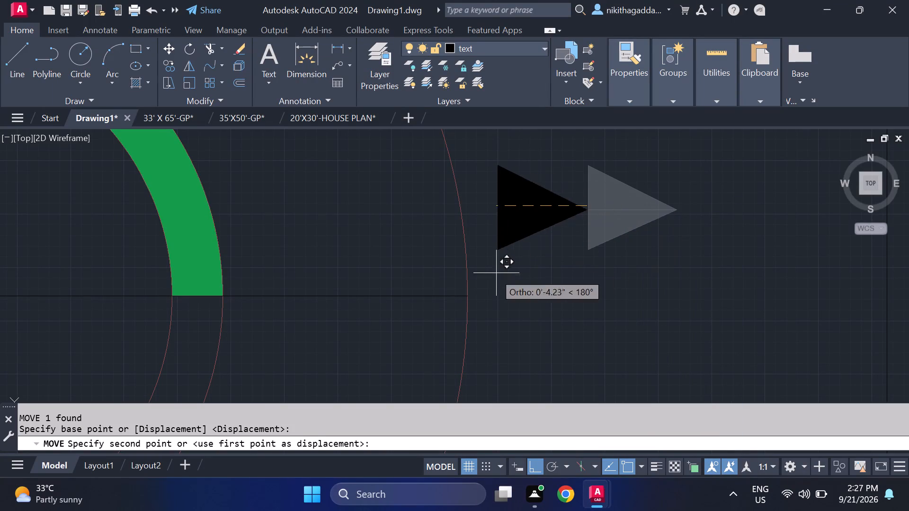
{"action": "key", "text": "F8"}
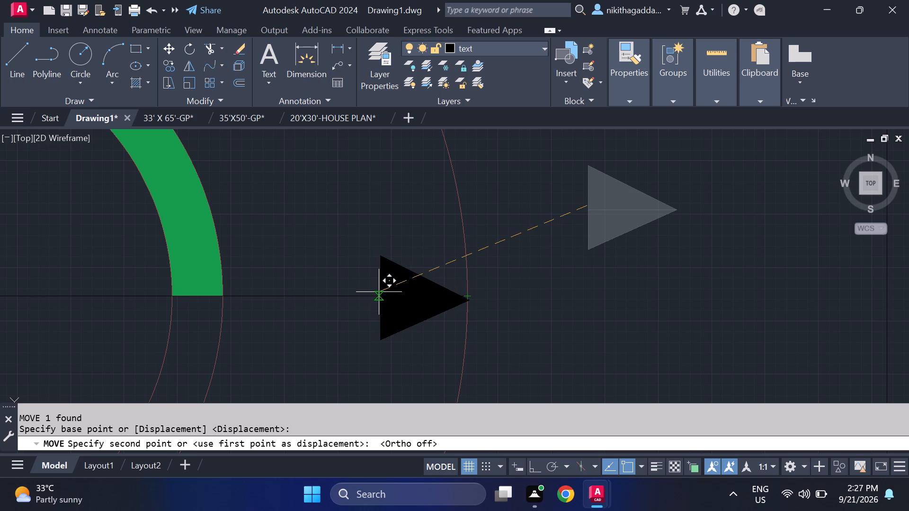
{"action": "left_click", "coordinate": [379, 291]}
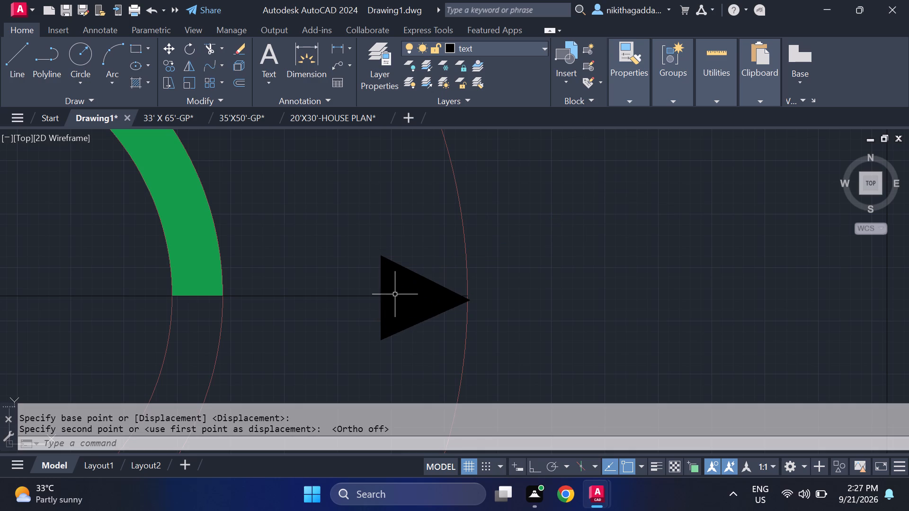
Move the right arrowhead by its apex onto the horizontal line, slightly inside the outer circle.
{"action": "left_click_drag", "start_coordinate": [442, 262], "coordinate": [414, 269]}
{"action": "left_click", "coordinate": [368, 285]}
{"action": "key", "text": "m"}
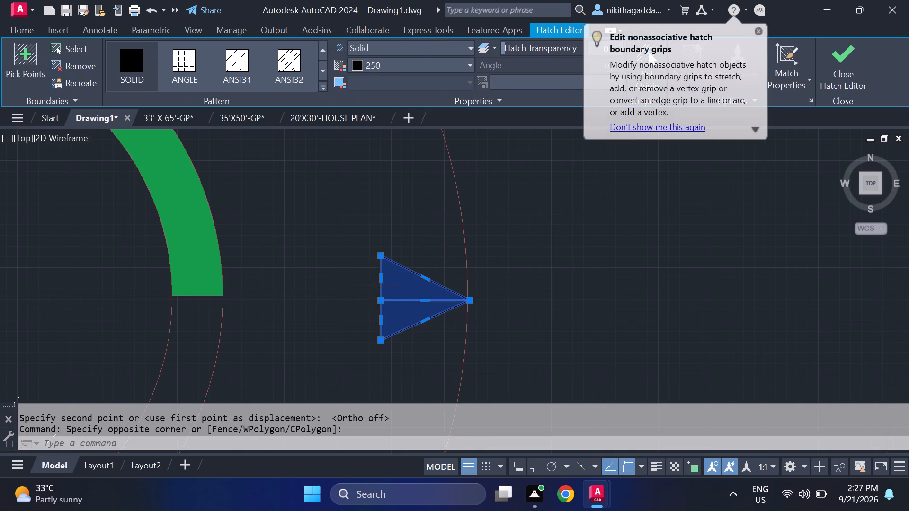
{"action": "key", "text": "Return"}
{"action": "scroll", "coordinate": [425, 292], "scroll_direction": "up", "scroll_amount": 2}
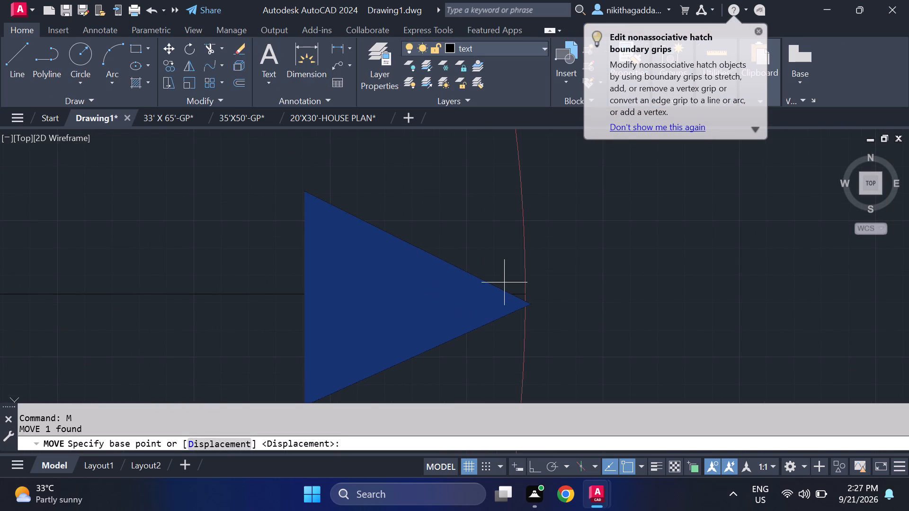
{"action": "scroll", "coordinate": [532, 306], "scroll_direction": "up", "scroll_amount": 4}
{"action": "left_click", "coordinate": [527, 300]}
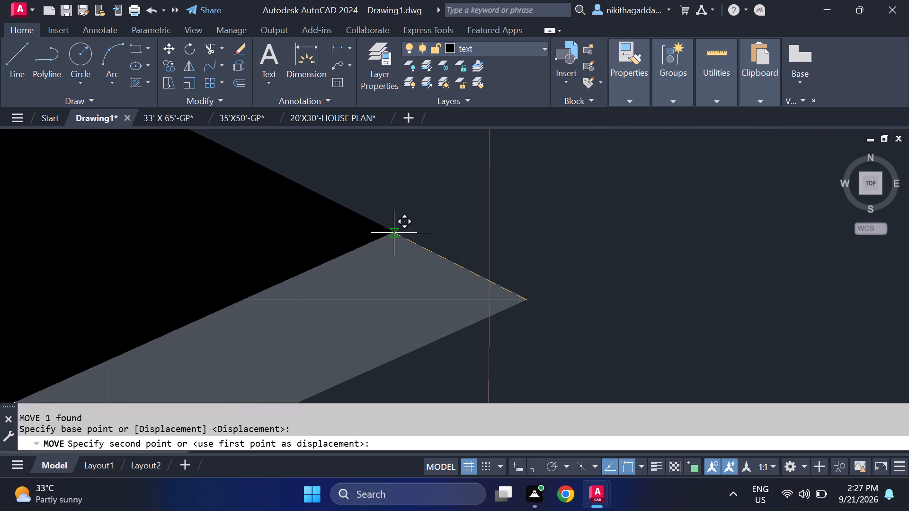
{"action": "left_click", "coordinate": [395, 233]}
Move the right arrowhead along the horizontal line so its apex lands on the outer circle's right quadrant.
{"action": "scroll", "coordinate": [472, 226], "scroll_direction": "down", "scroll_amount": 6}
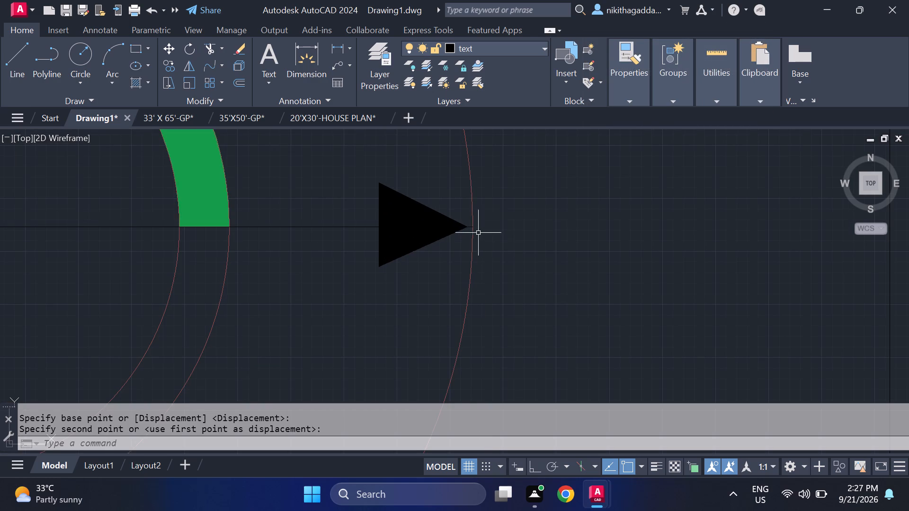
{"action": "scroll", "coordinate": [471, 216], "scroll_direction": "up", "scroll_amount": 2}
{"action": "left_click_drag", "start_coordinate": [448, 207], "coordinate": [439, 207]}
{"action": "left_click", "coordinate": [283, 217]}
{"action": "key", "text": "m"}
{"action": "key", "text": "Return"}
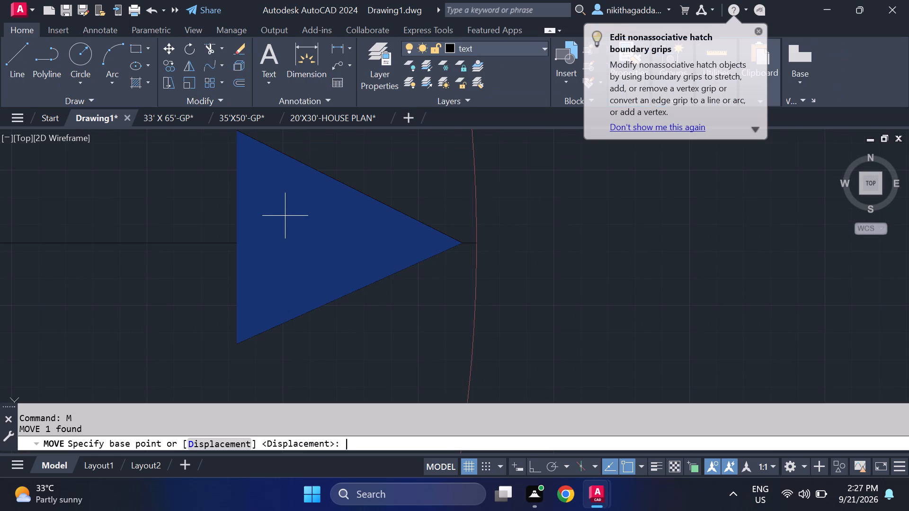
{"action": "scroll", "coordinate": [426, 225], "scroll_direction": "up", "scroll_amount": 2}
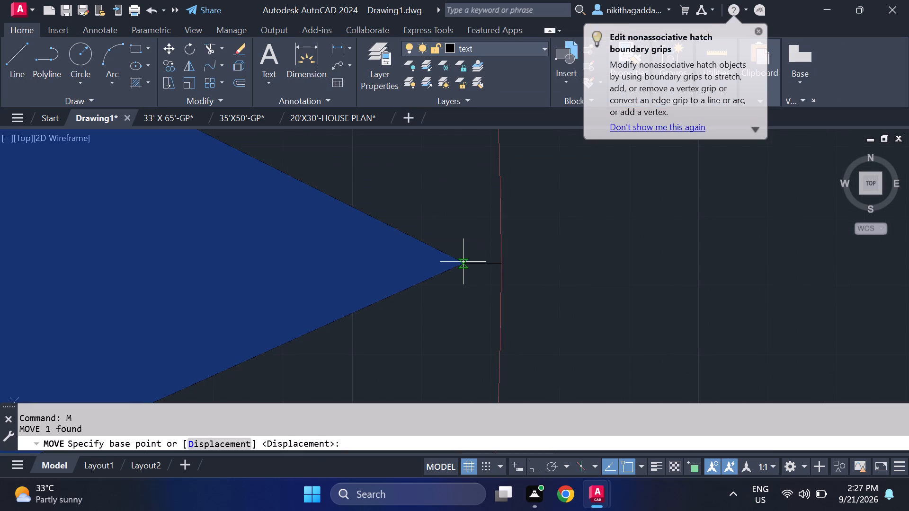
{"action": "left_click", "coordinate": [463, 262]}
{"action": "left_click", "coordinate": [502, 265]}
{"action": "scroll", "coordinate": [622, 232], "scroll_direction": "down", "scroll_amount": 5}
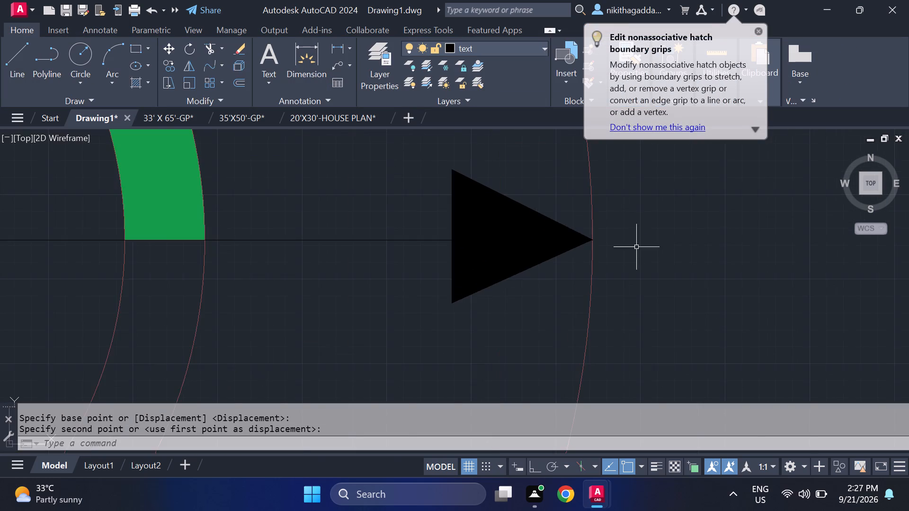
Rotate the bottom arrowhead copy 180° about its apex with ortho mode on, so that it points down.
{"action": "scroll", "coordinate": [641, 253], "scroll_direction": "down", "scroll_amount": 4}
{"action": "scroll", "coordinate": [555, 370], "scroll_direction": "up", "scroll_amount": 1}
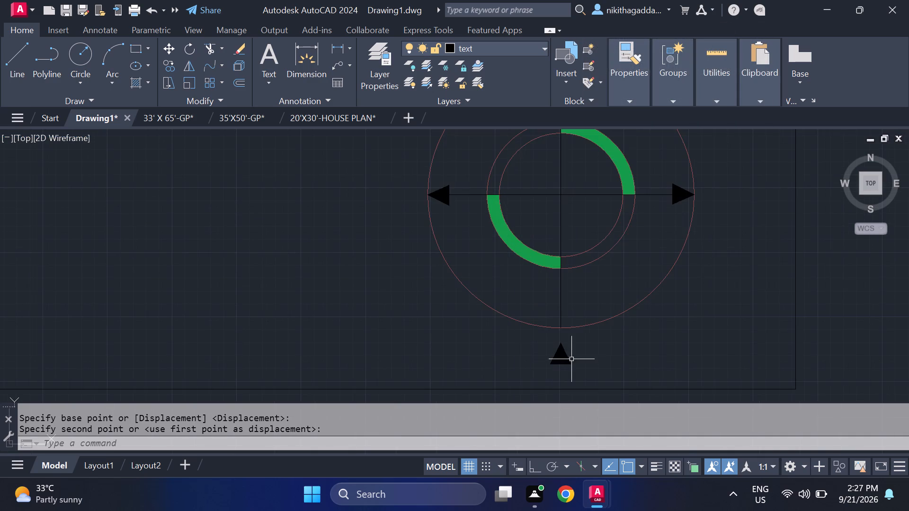
{"action": "scroll", "coordinate": [570, 363], "scroll_direction": "up", "scroll_amount": 2}
{"action": "left_click", "coordinate": [565, 336]}
{"action": "left_click", "coordinate": [486, 357]}
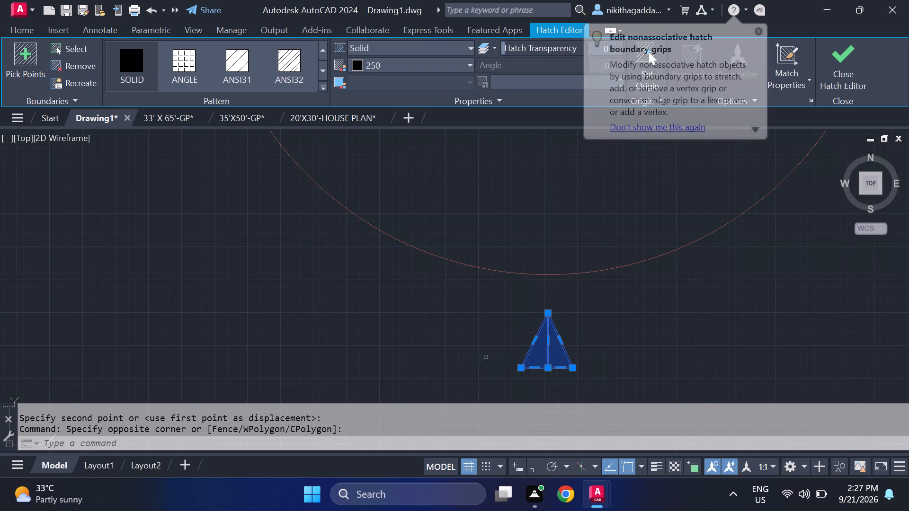
{"action": "type", "text": "RO"}
{"action": "key", "text": "Return"}
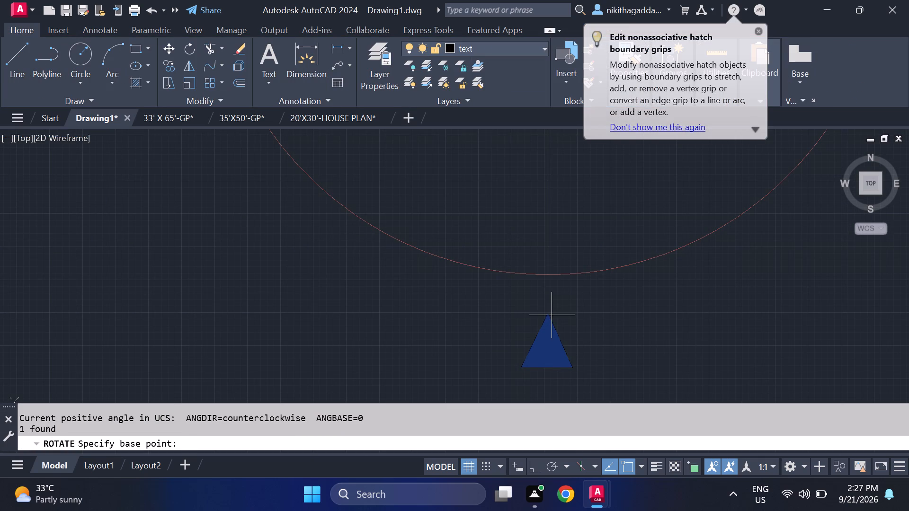
{"action": "left_click", "coordinate": [549, 314]}
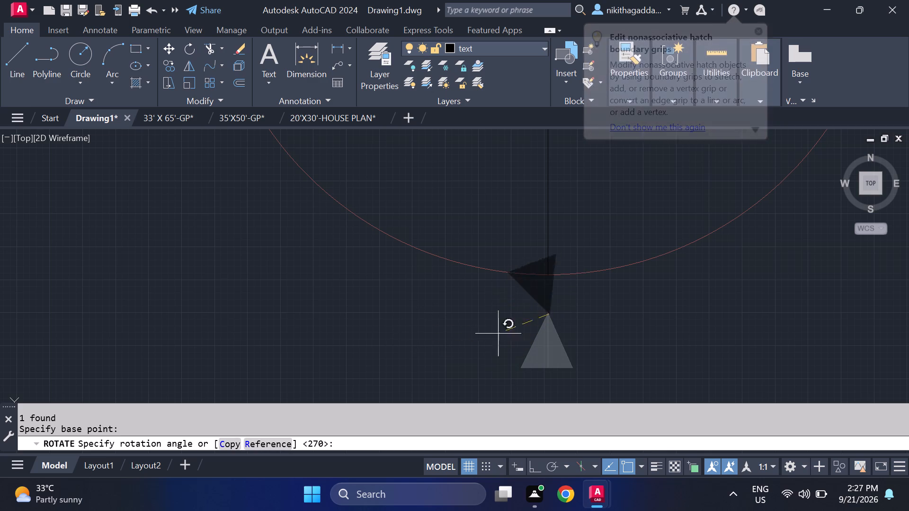
{"action": "key", "text": "F8"}
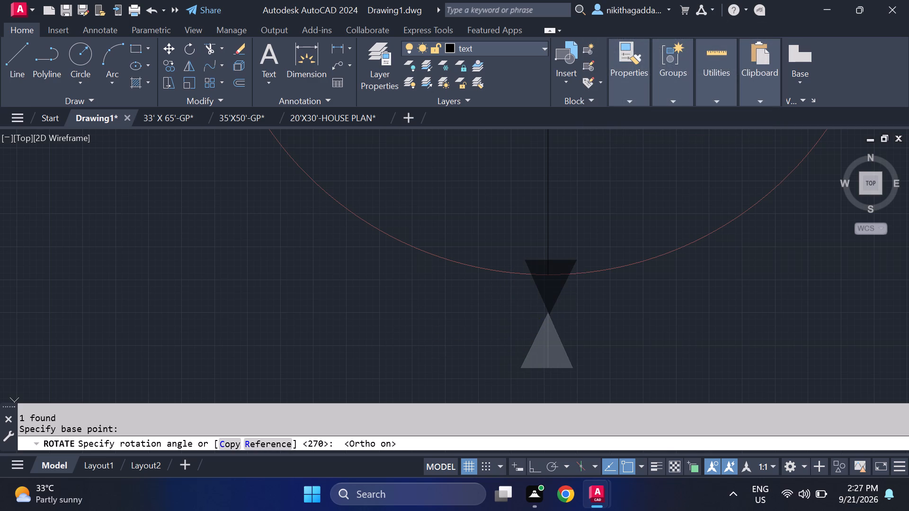
{"action": "left_click", "coordinate": [419, 335]}
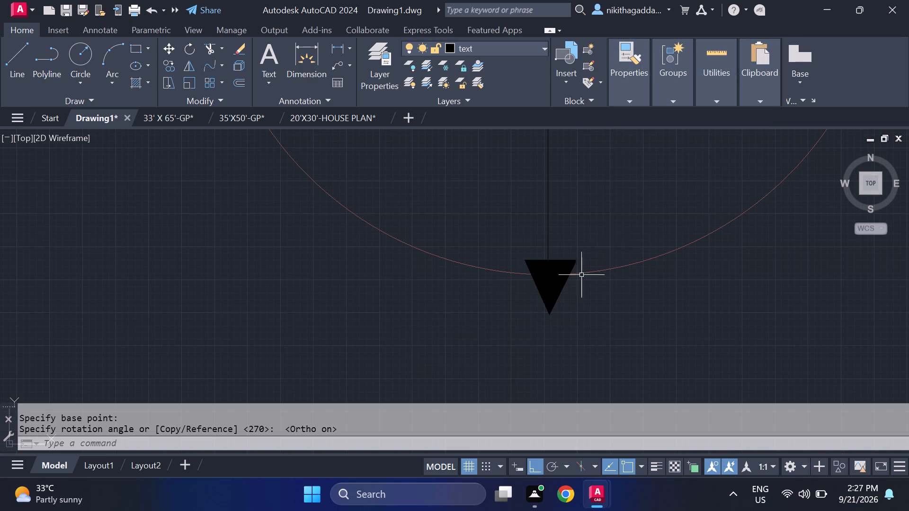
Move the bottom arrowhead by its apex straight up onto the bottom of the outer circle.
{"action": "scroll", "coordinate": [572, 274], "scroll_direction": "up", "scroll_amount": 2}
{"action": "left_click_drag", "start_coordinate": [603, 297], "coordinate": [565, 303]}
{"action": "left_click", "coordinate": [397, 351]}
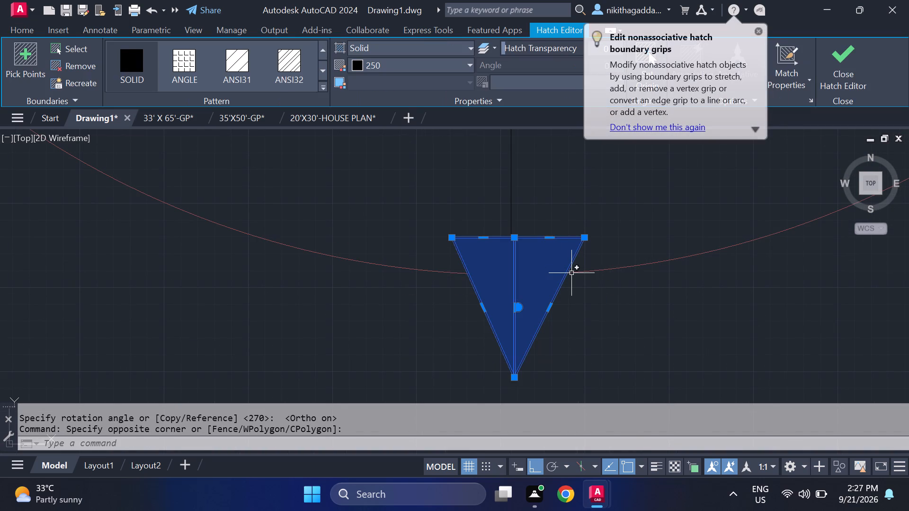
{"action": "key", "text": "m"}
{"action": "key", "text": "Return"}
{"action": "scroll", "coordinate": [524, 313], "scroll_direction": "down", "scroll_amount": 4}
{"action": "scroll", "coordinate": [534, 314], "scroll_direction": "up", "scroll_amount": 3}
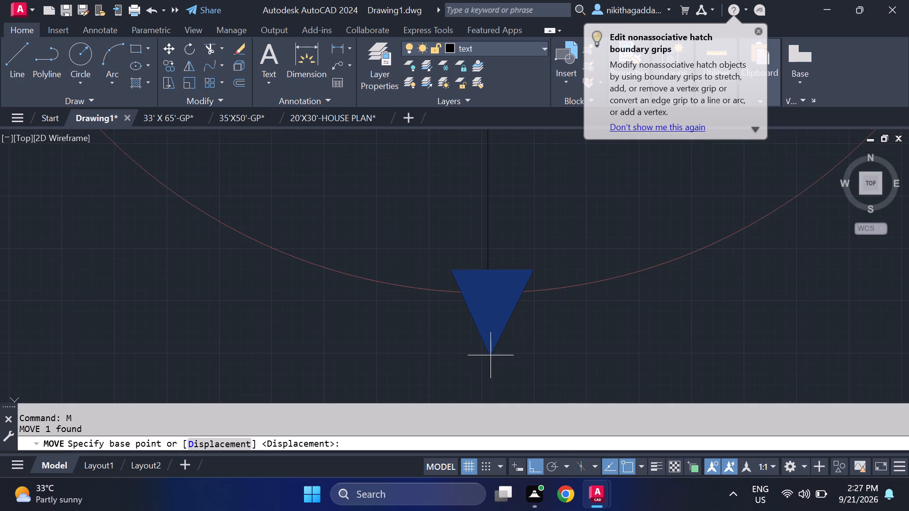
{"action": "scroll", "coordinate": [490, 355], "scroll_direction": "up", "scroll_amount": 4}
{"action": "left_click", "coordinate": [492, 370]}
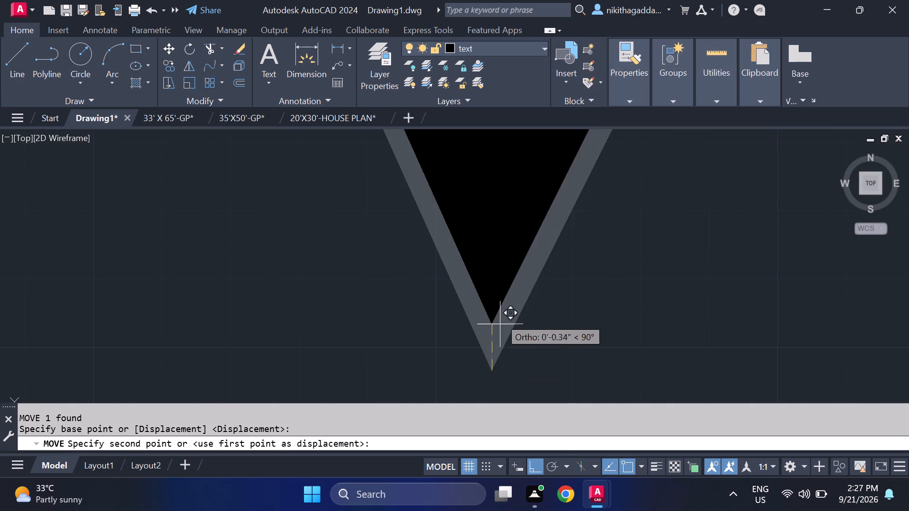
{"action": "middle_click_drag", "start_coordinate": [493, 259], "coordinate": [492, 389]}
{"action": "scroll", "coordinate": [496, 261], "scroll_direction": "down", "scroll_amount": 2}
{"action": "middle_click_drag", "start_coordinate": [496, 261], "coordinate": [513, 366]}
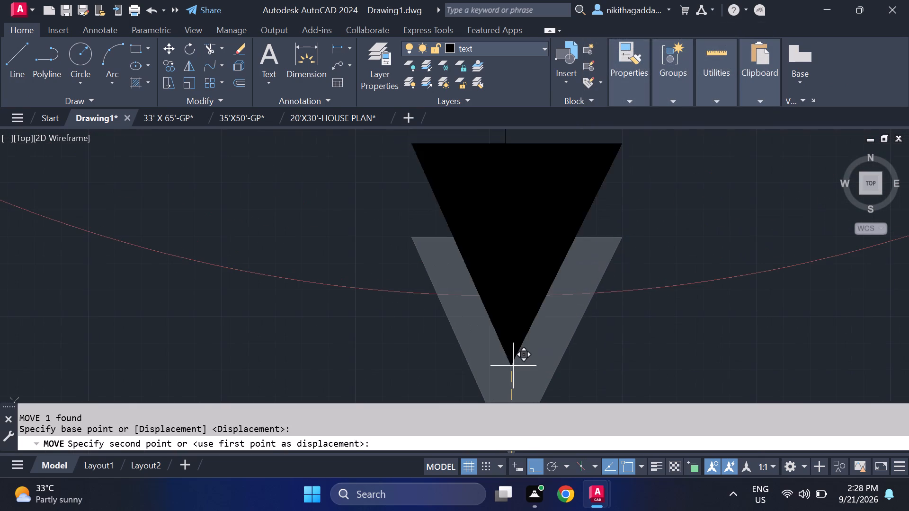
{"action": "left_click", "coordinate": [508, 291]}
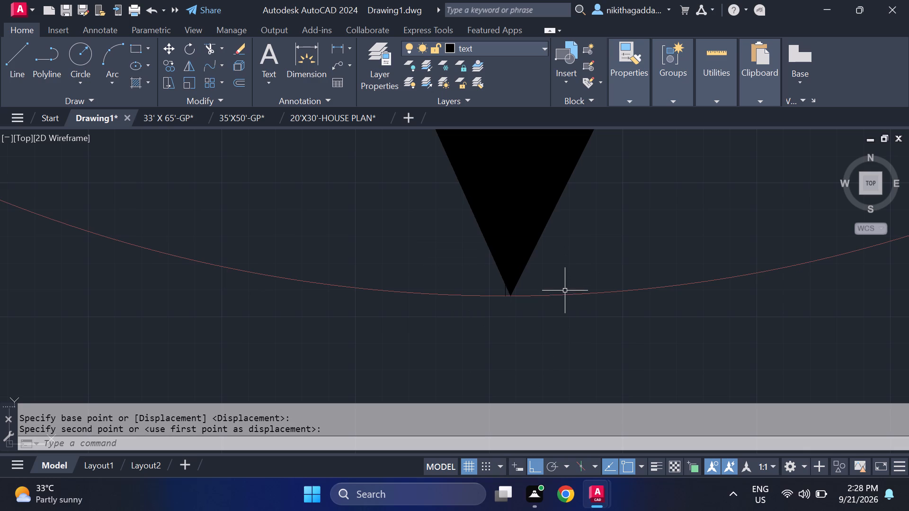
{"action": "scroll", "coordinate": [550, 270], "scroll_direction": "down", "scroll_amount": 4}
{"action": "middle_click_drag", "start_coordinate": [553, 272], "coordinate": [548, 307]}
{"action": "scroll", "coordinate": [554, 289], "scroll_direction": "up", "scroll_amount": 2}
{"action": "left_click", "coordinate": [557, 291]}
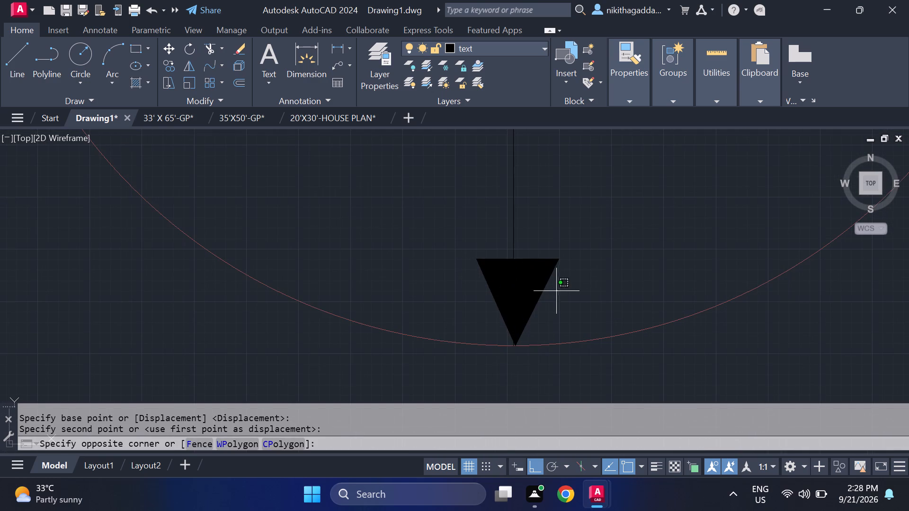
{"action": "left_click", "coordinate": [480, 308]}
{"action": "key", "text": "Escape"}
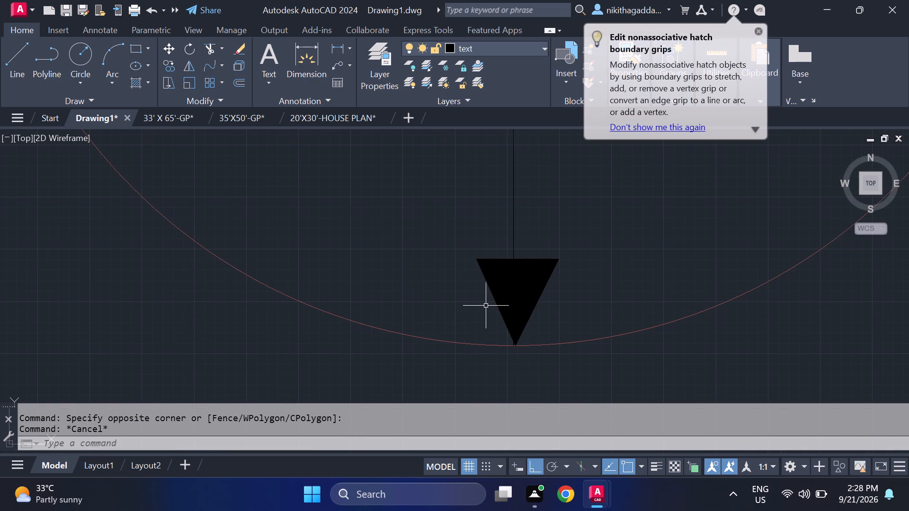
Move the bottom arrowhead sideways by its apex onto the vertical line's lower end at the outer circle.
{"action": "scroll", "coordinate": [499, 300], "scroll_direction": "up", "scroll_amount": 2}
{"action": "left_click", "coordinate": [508, 293]}
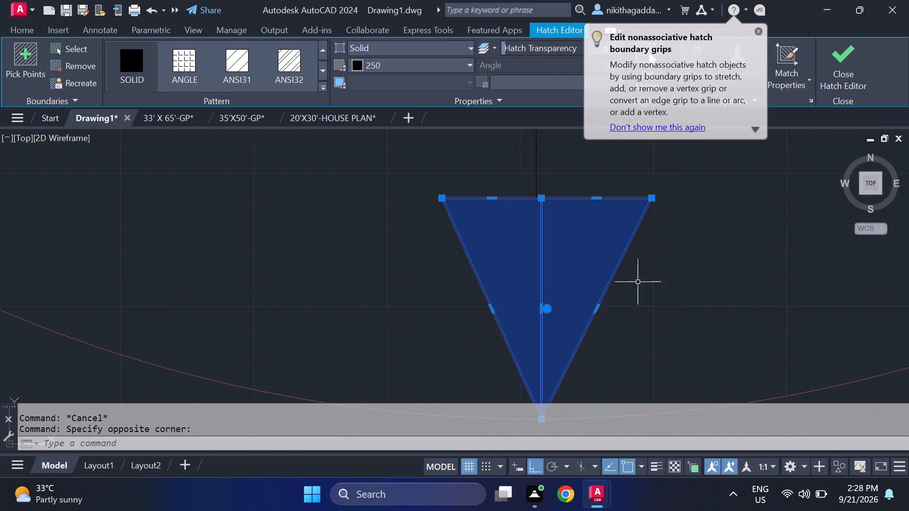
{"action": "scroll", "coordinate": [656, 300], "scroll_direction": "down", "scroll_amount": 2}
{"action": "key", "text": "m"}
{"action": "key", "text": "Return"}
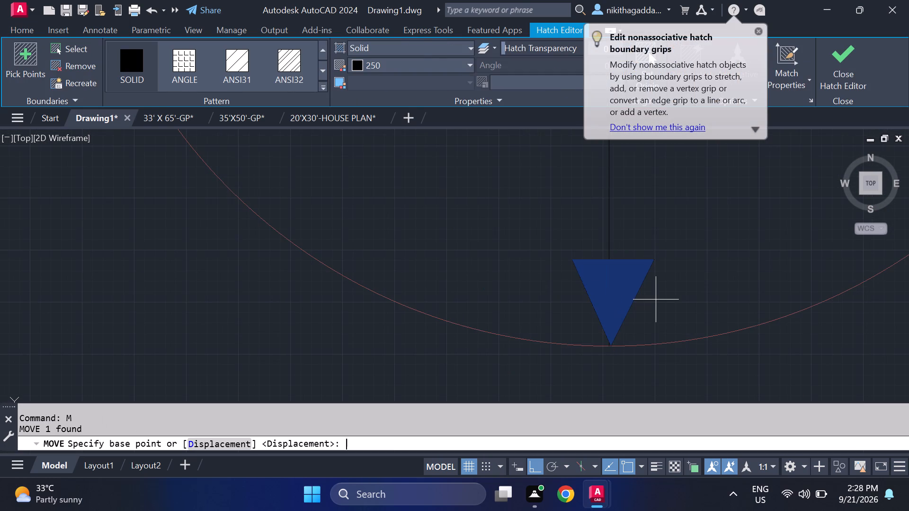
{"action": "scroll", "coordinate": [635, 341], "scroll_direction": "up", "scroll_amount": 3}
{"action": "scroll", "coordinate": [546, 356], "scroll_direction": "up", "scroll_amount": 2}
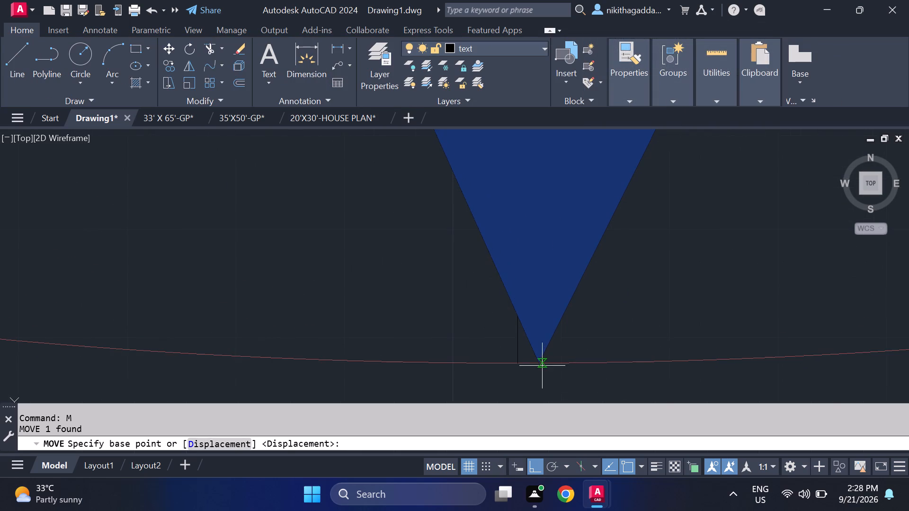
{"action": "left_click", "coordinate": [539, 363]}
{"action": "left_click", "coordinate": [516, 362]}
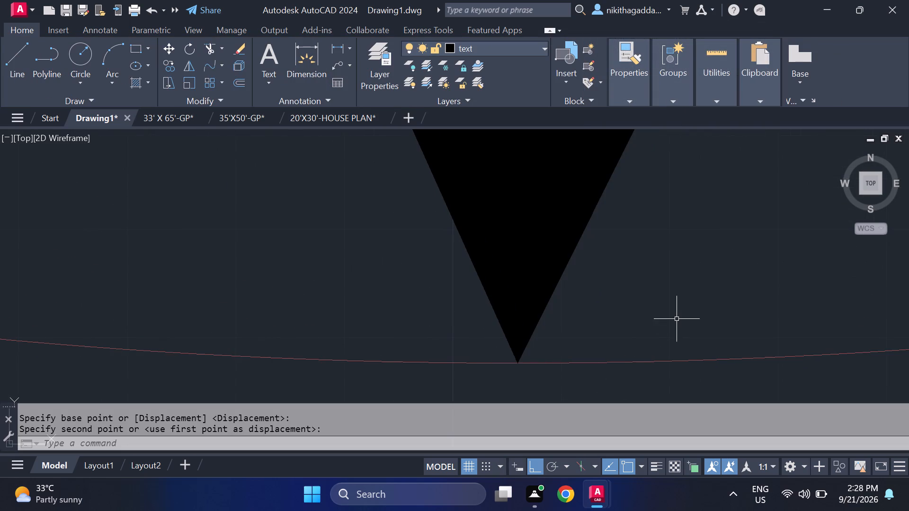
Set the current drawing colour to blue, index colour 150.
{"action": "scroll", "coordinate": [677, 317], "scroll_direction": "down", "scroll_amount": 9}
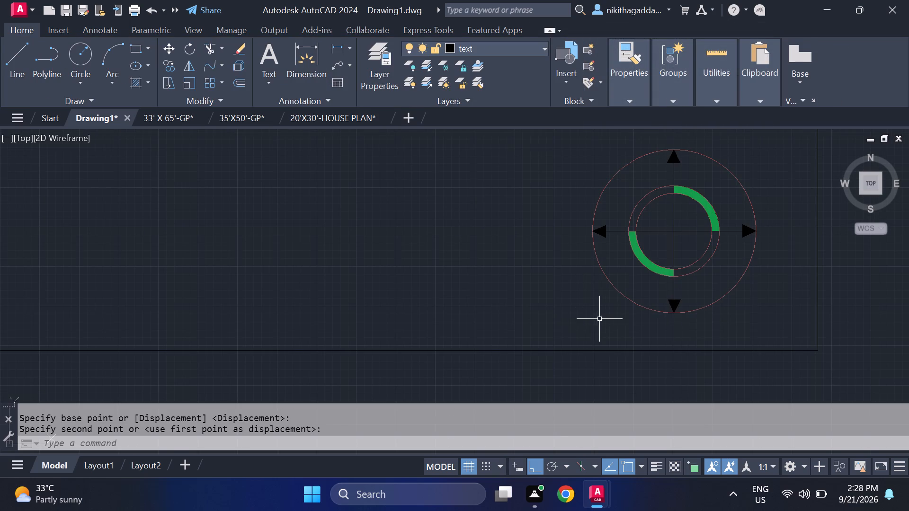
{"action": "scroll", "coordinate": [575, 300], "scroll_direction": "down", "scroll_amount": 2}
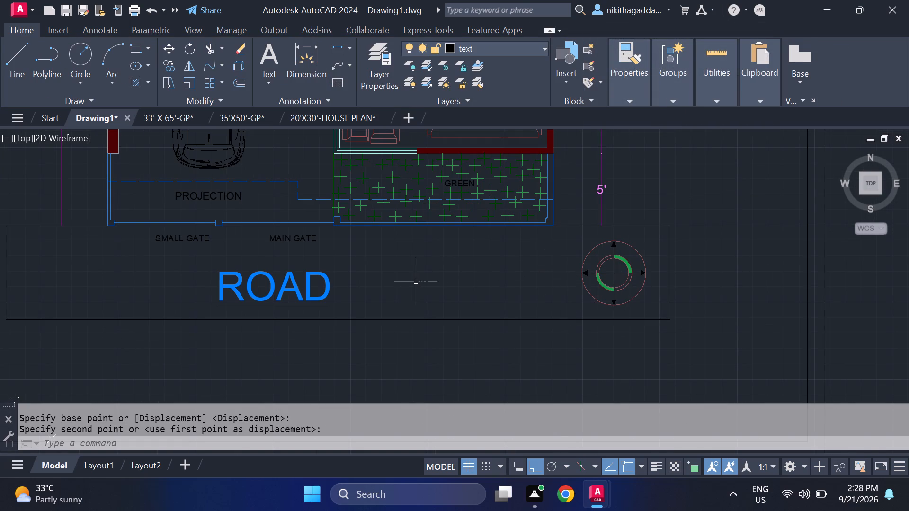
{"action": "type", "text": "COLOR"}
{"action": "key", "text": "Return"}
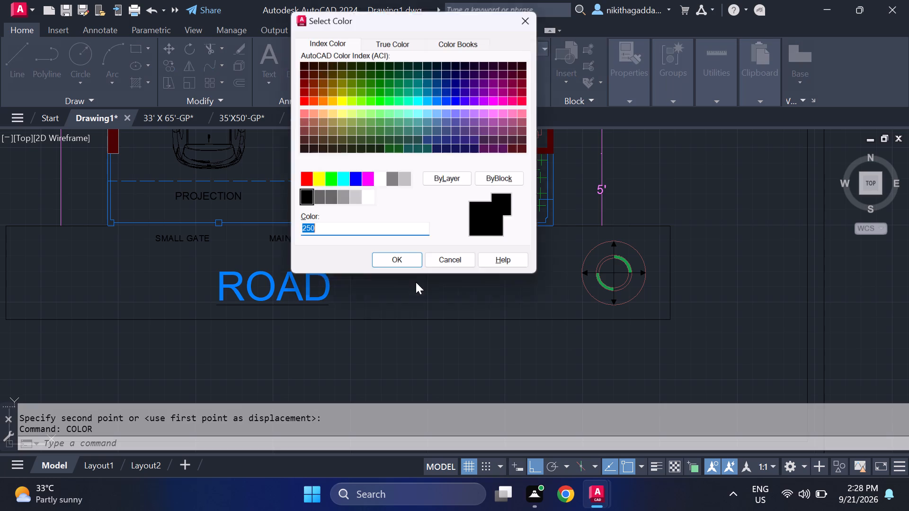
{"action": "left_click", "coordinate": [431, 94]}
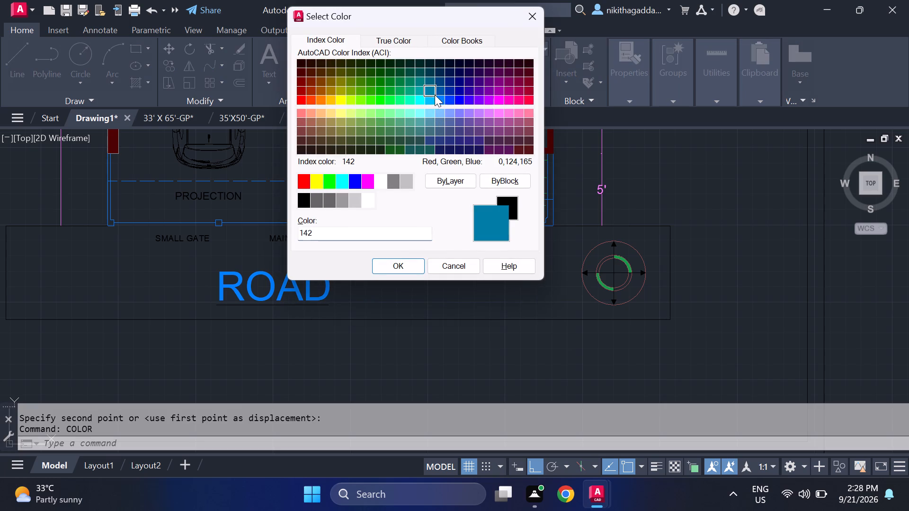
{"action": "left_click", "coordinate": [441, 99]}
{"action": "left_click", "coordinate": [391, 270]}
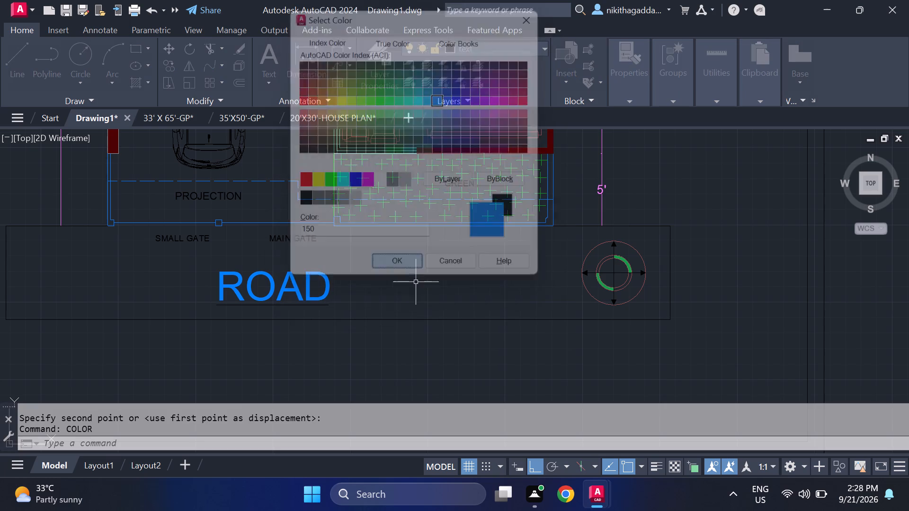
Add single-line text "N" beside the compass symbol's left arrowhead, with a picked height and rotation angle 0.
{"action": "scroll", "coordinate": [567, 269], "scroll_direction": "up", "scroll_amount": 1}
{"action": "scroll", "coordinate": [568, 270], "scroll_direction": "down", "scroll_amount": 2}
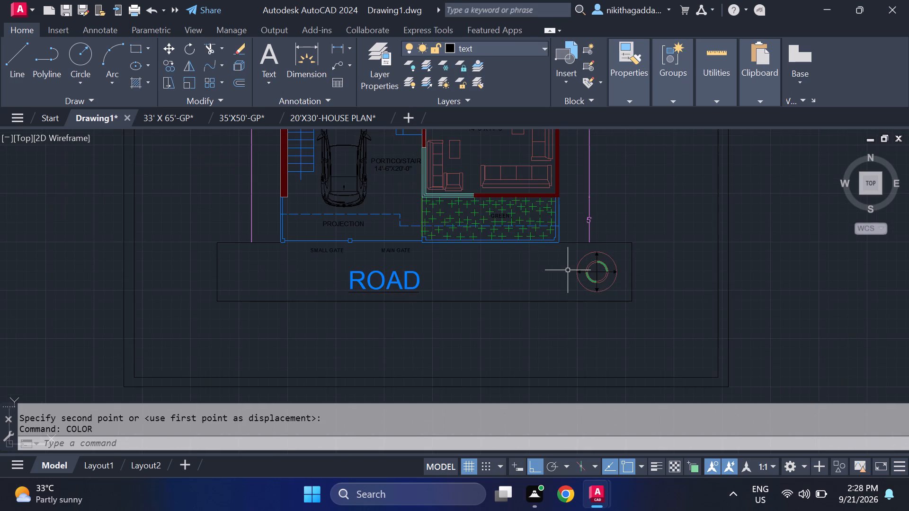
{"action": "middle_click_drag", "start_coordinate": [568, 270], "coordinate": [399, 310]}
{"action": "scroll", "coordinate": [400, 321], "scroll_direction": "up", "scroll_amount": 1}
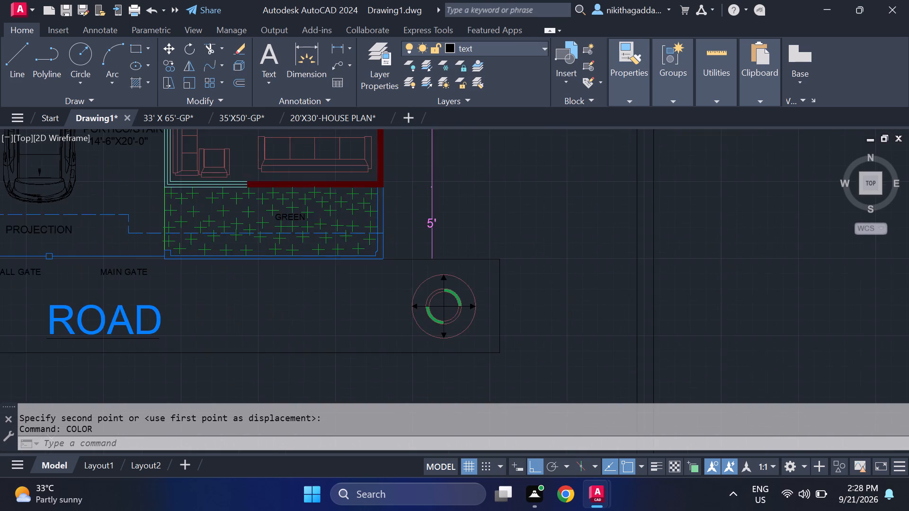
{"action": "scroll", "coordinate": [400, 321], "scroll_direction": "up", "scroll_amount": 1}
{"action": "type", "text": "DT"}
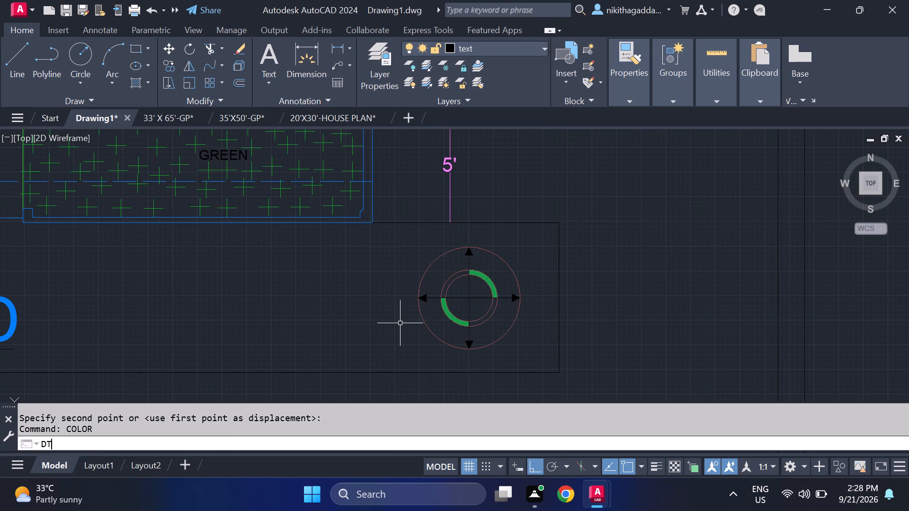
{"action": "key", "text": "Return"}
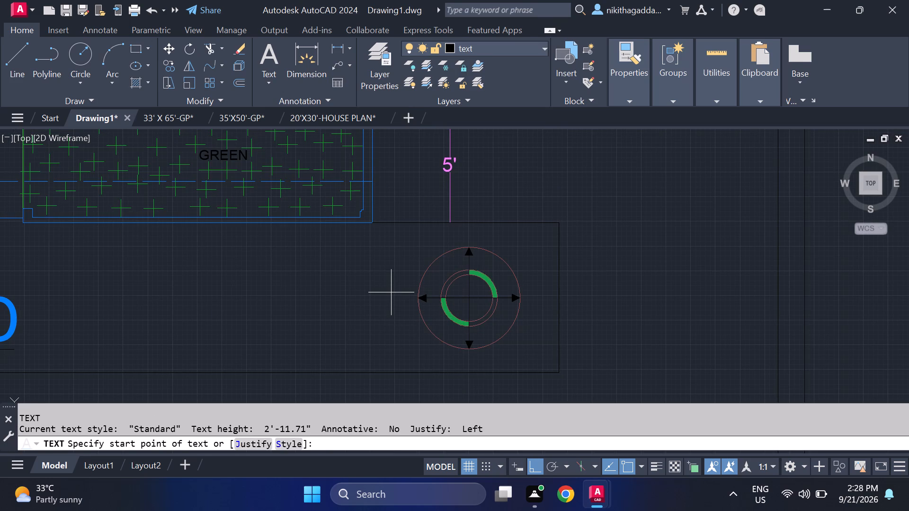
{"action": "left_click", "coordinate": [391, 292]}
{"action": "left_click", "coordinate": [392, 312]}
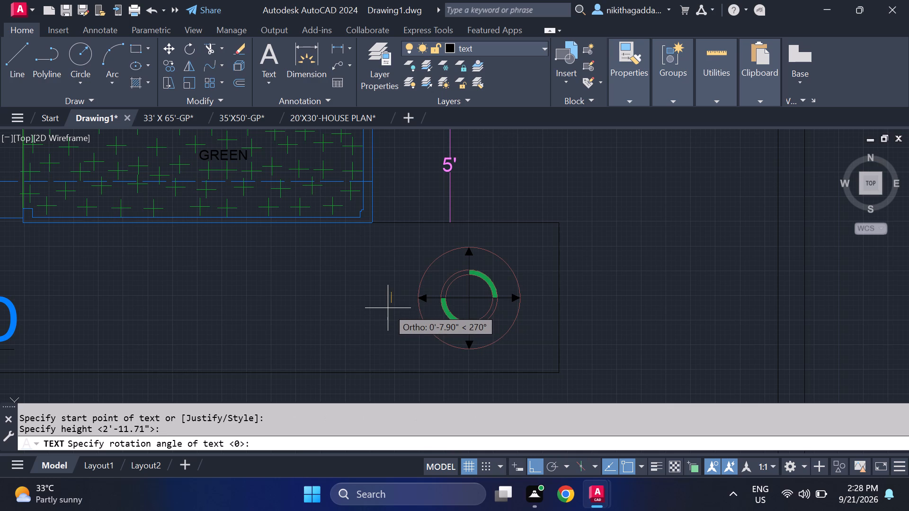
{"action": "key", "text": "0"}
{"action": "key", "text": "Return"}
{"action": "key", "text": "n"}
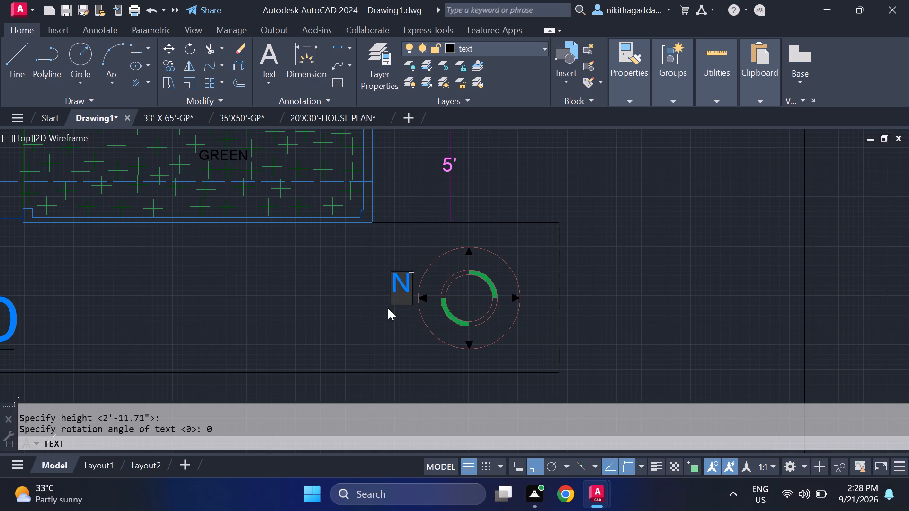
{"action": "key", "text": "Return"}
{"action": "key", "text": "Return"}
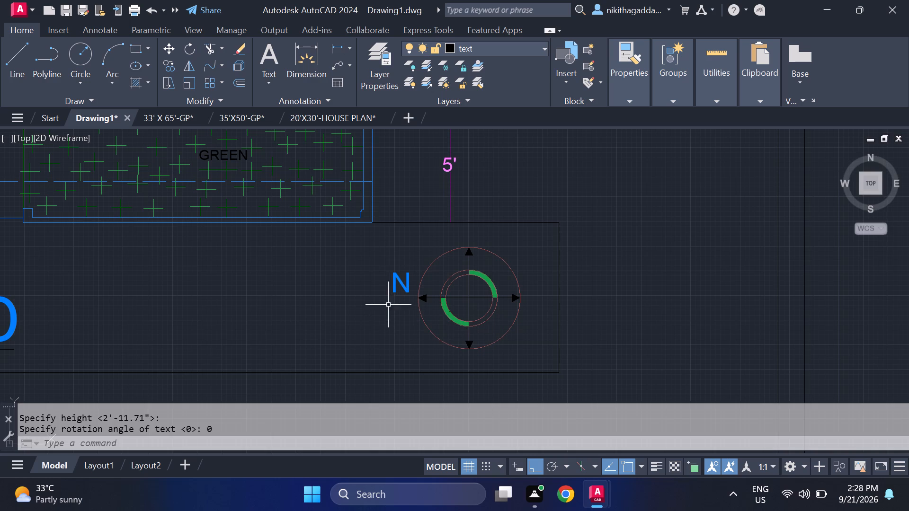
Copy the letter "N" from the compass's left side to above the top arrowhead, beside the right arrowhead and below the bottom arrowhead.
{"action": "scroll", "coordinate": [414, 261], "scroll_direction": "up", "scroll_amount": 1}
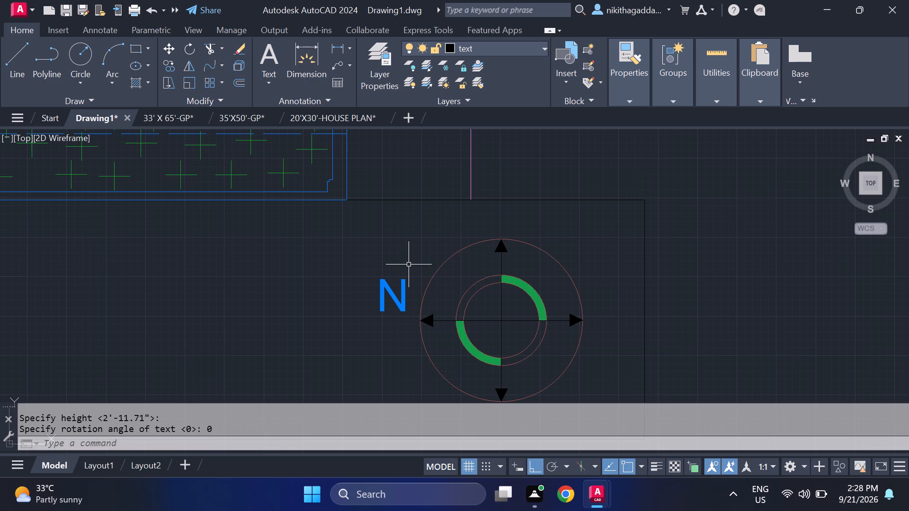
{"action": "left_click", "coordinate": [409, 264]}
{"action": "left_click", "coordinate": [365, 310]}
{"action": "type", "text": "CO"}
{"action": "key", "text": "Return"}
{"action": "left_click", "coordinate": [384, 308]}
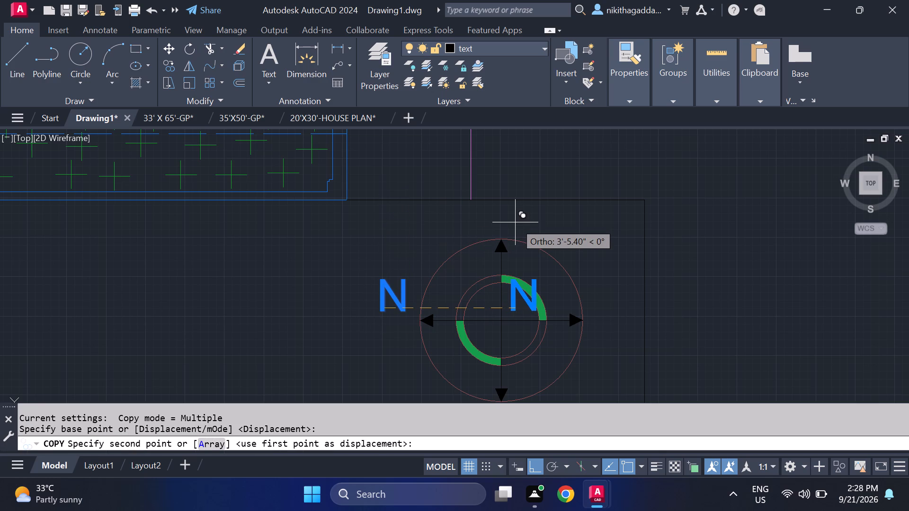
{"action": "key", "text": "F8"}
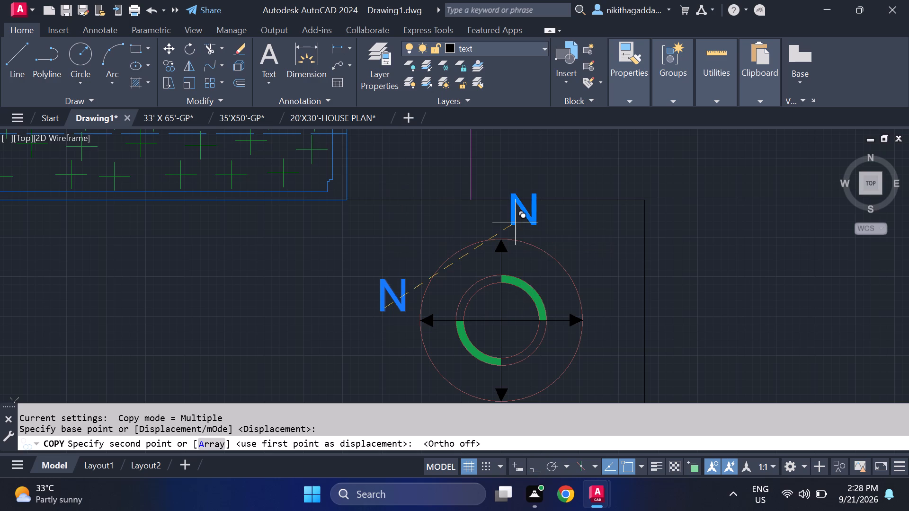
{"action": "scroll", "coordinate": [495, 226], "scroll_direction": "up", "scroll_amount": 3}
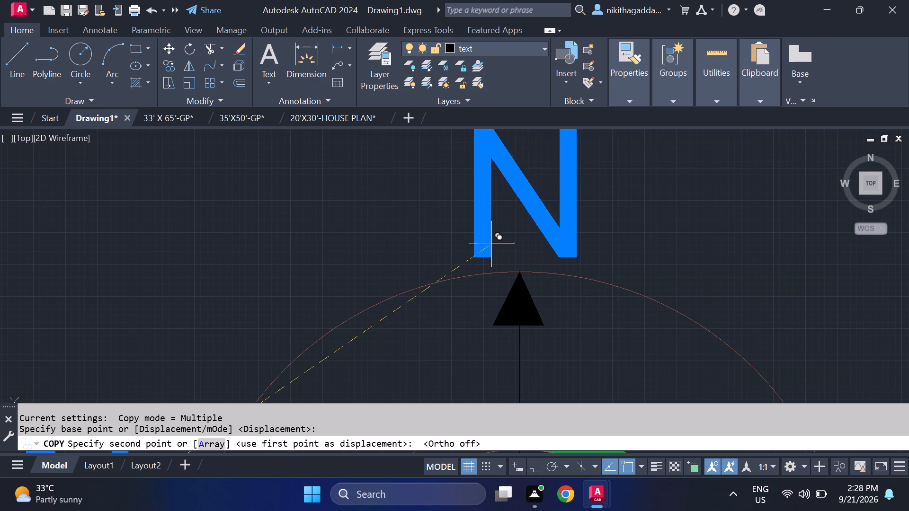
{"action": "left_click", "coordinate": [488, 250]}
{"action": "scroll", "coordinate": [624, 287], "scroll_direction": "down", "scroll_amount": 3}
{"action": "middle_click_drag", "start_coordinate": [669, 341], "coordinate": [541, 233]}
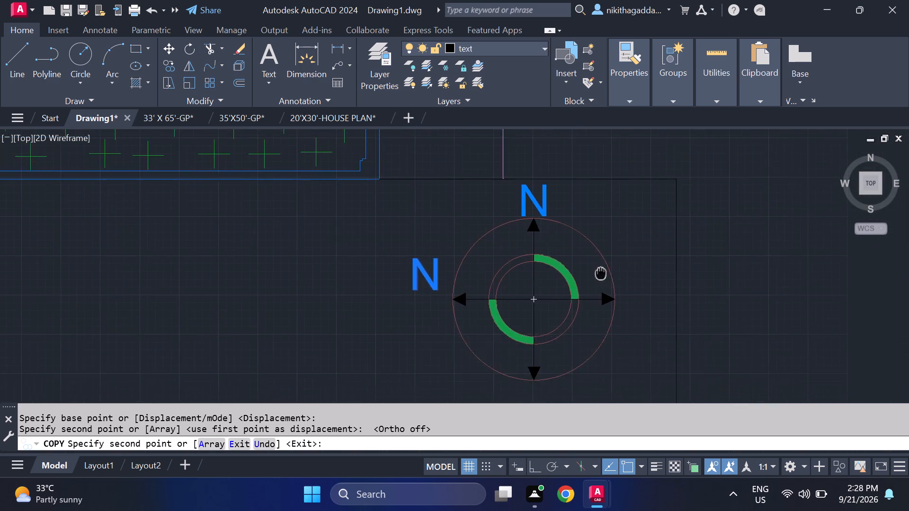
{"action": "middle_click_drag", "start_coordinate": [541, 233], "coordinate": [531, 226]}
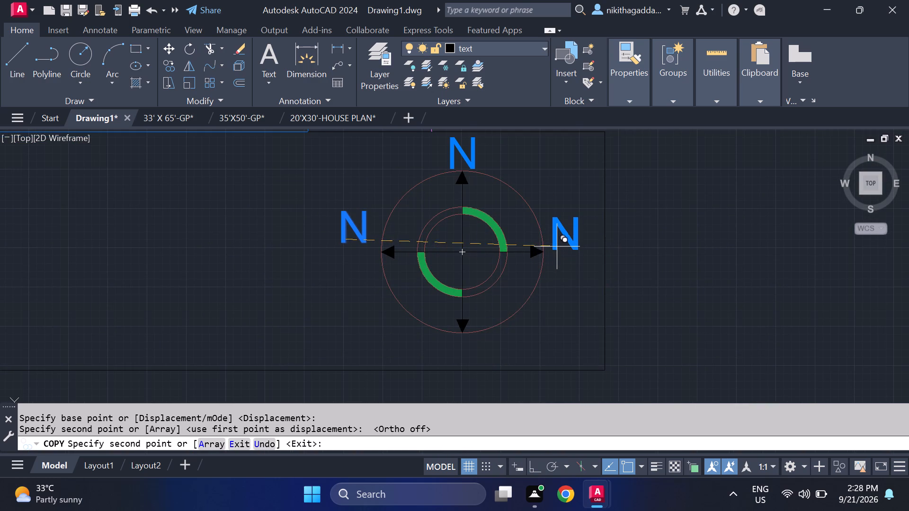
{"action": "left_click", "coordinate": [557, 244]}
{"action": "scroll", "coordinate": [454, 367], "scroll_direction": "up", "scroll_amount": 2}
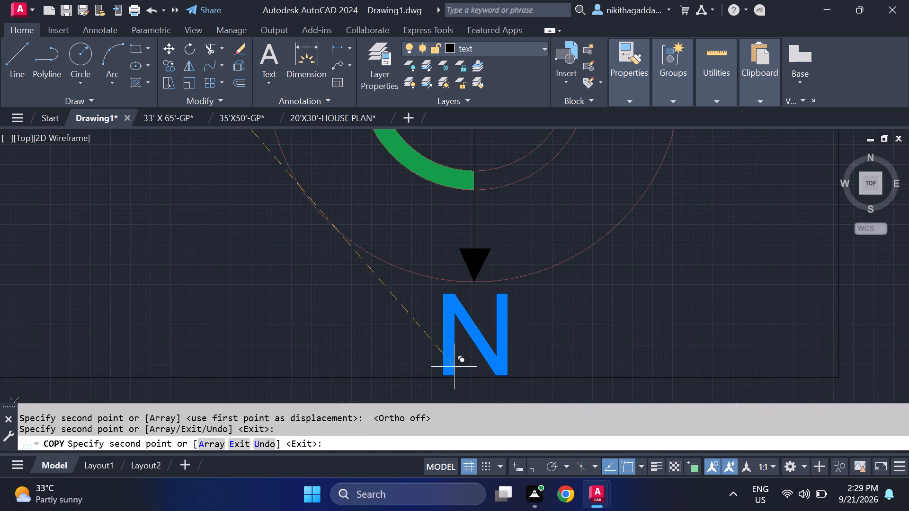
{"action": "left_click", "coordinate": [456, 361]}
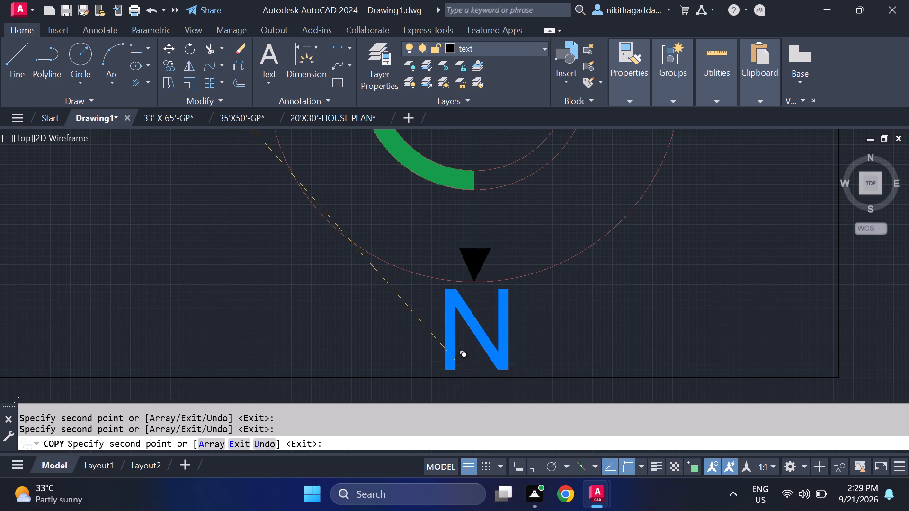
{"action": "scroll", "coordinate": [562, 315], "scroll_direction": "down", "scroll_amount": 2}
{"action": "key", "text": "Escape"}
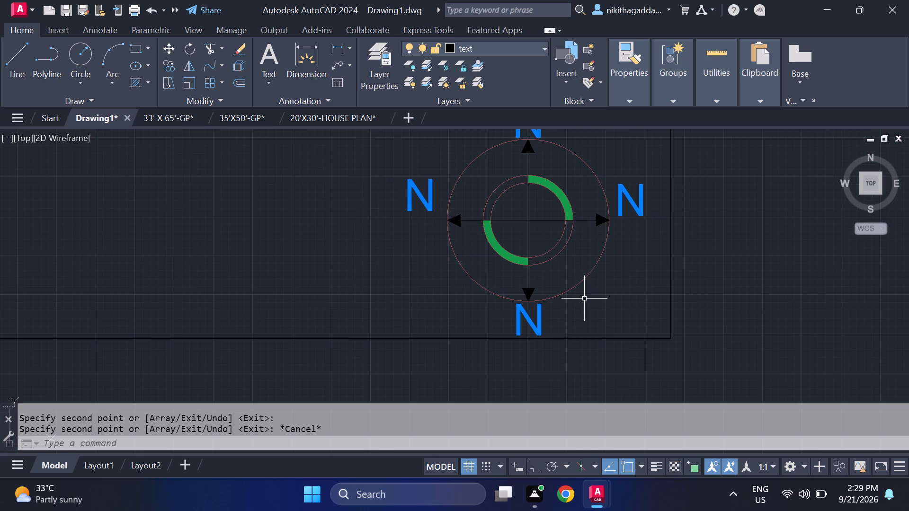
Change the letter beside the compass's right arrowhead to "S".
{"action": "middle_click_drag", "start_coordinate": [406, 248], "coordinate": [395, 305]}
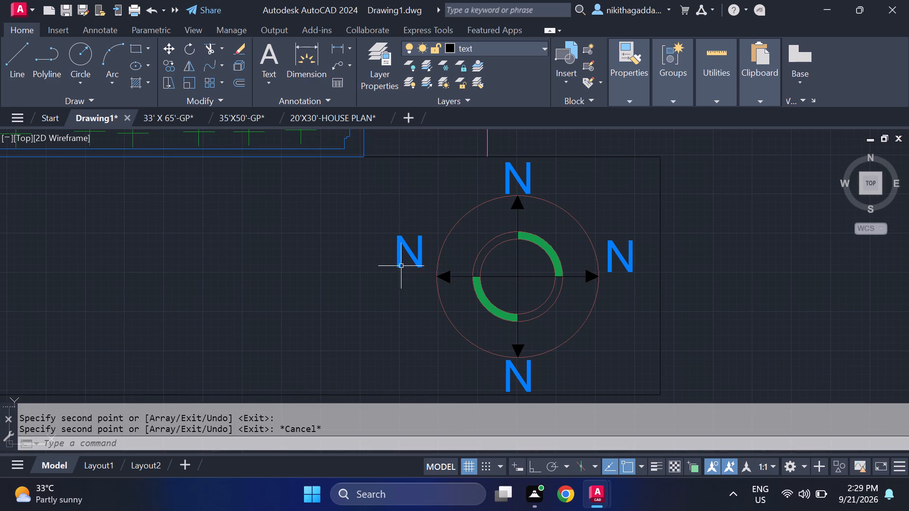
{"action": "double_click", "coordinate": [625, 260]}
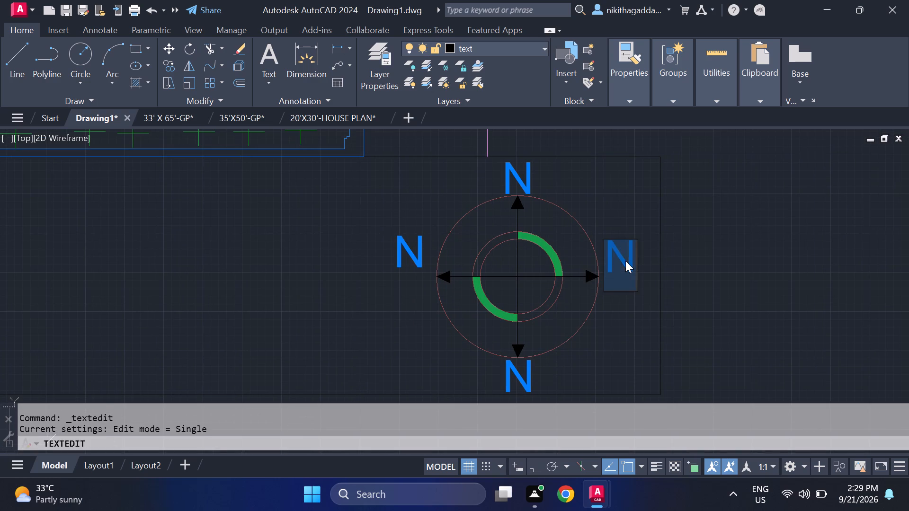
{"action": "key", "text": "Delete"}
{"action": "key", "text": "s"}
{"action": "key", "text": "Return"}
Change the letter above the compass's top arrowhead to "E".
{"action": "key", "text": "Return"}
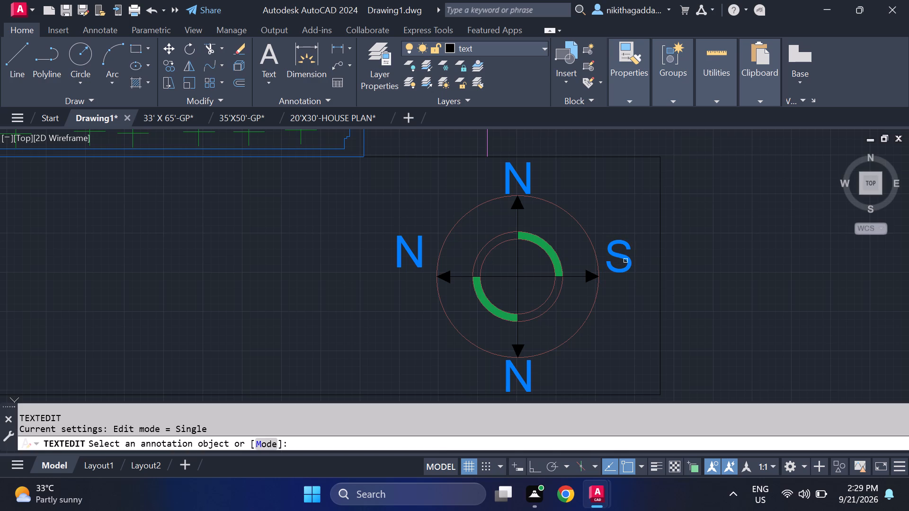
{"action": "left_click", "coordinate": [517, 167]}
{"action": "key", "text": "BackSpace"}
{"action": "key", "text": "e"}
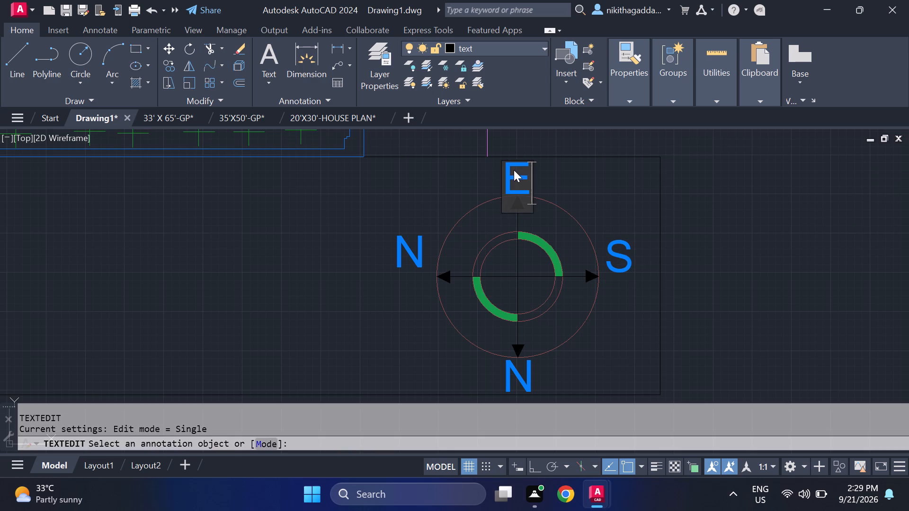
{"action": "key", "text": "Return"}
Change the letter below the compass's bottom arrowhead to "W".
{"action": "key", "text": "Return"}
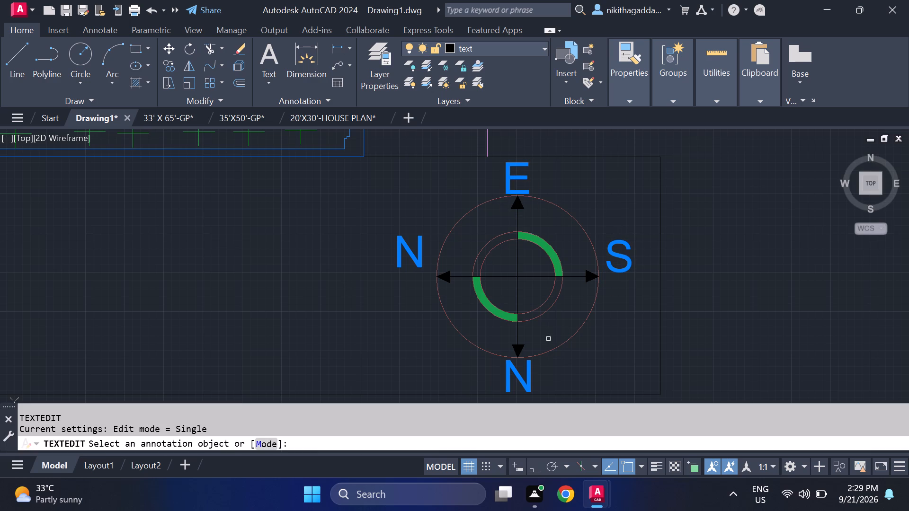
{"action": "left_click", "coordinate": [517, 376]}
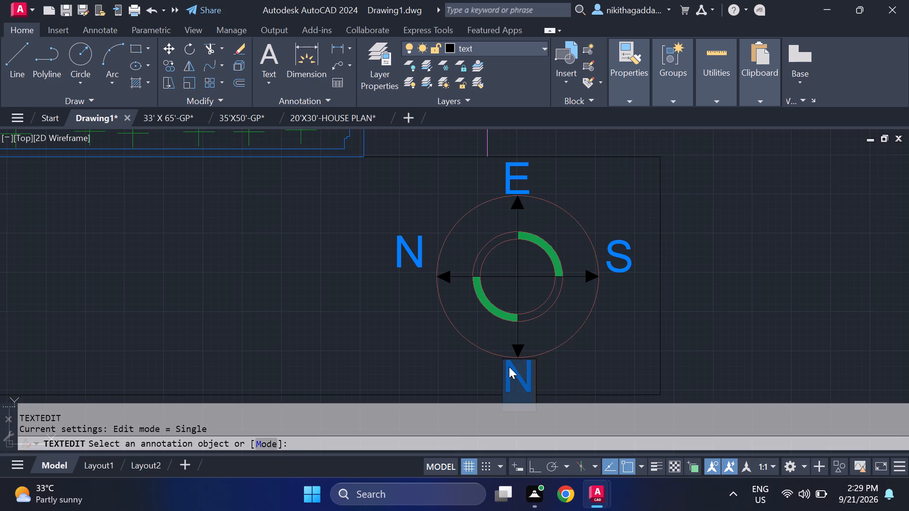
{"action": "key", "text": "BackSpace"}
{"action": "key", "text": "w"}
{"action": "key", "text": "Return"}
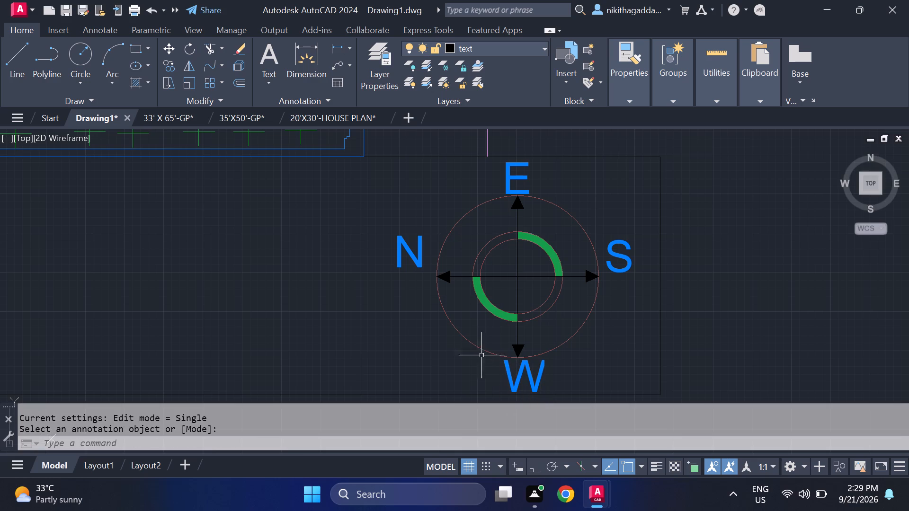
Move the letter "N" straight down so it sits level with the compass's left arrowhead.
{"action": "left_click", "coordinate": [418, 218]}
{"action": "left_click", "coordinate": [365, 290]}
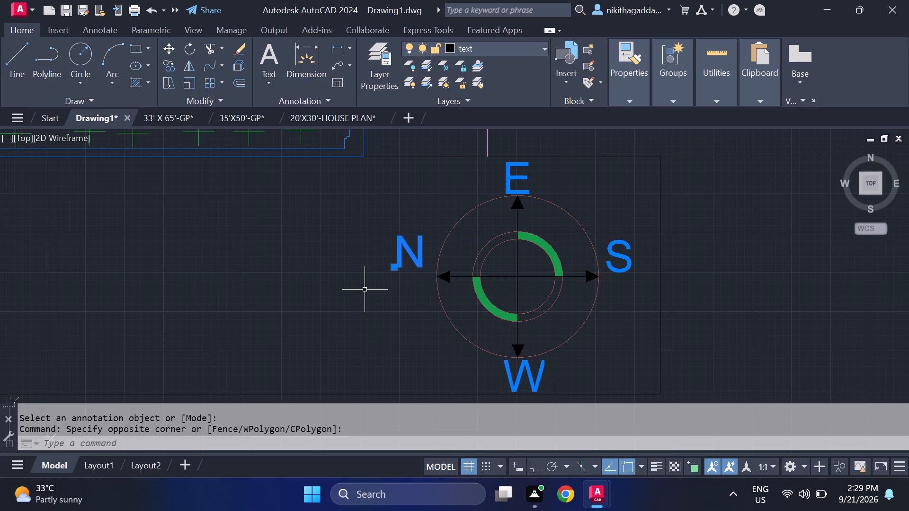
{"action": "key", "text": "m"}
{"action": "key", "text": "Return"}
{"action": "scroll", "coordinate": [420, 239], "scroll_direction": "up", "scroll_amount": 2}
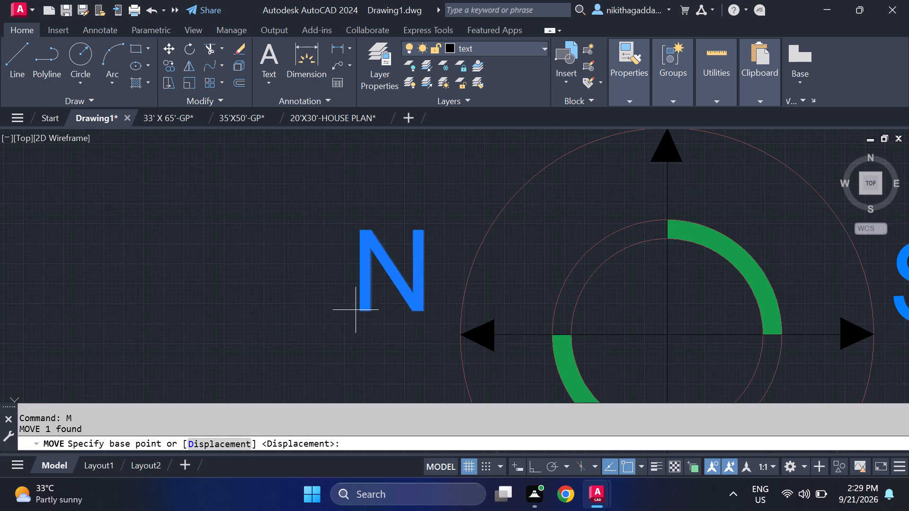
{"action": "left_click", "coordinate": [351, 311]}
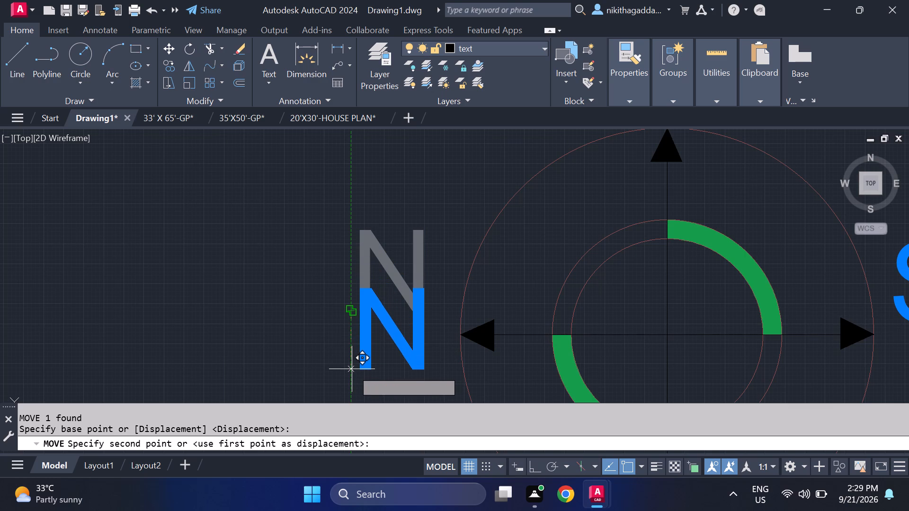
{"action": "left_click", "coordinate": [352, 370]}
Move the letter "S" down towards the level of the compass's right arrowhead.
{"action": "middle_click_drag", "start_coordinate": [592, 200], "coordinate": [387, 176]}
{"action": "scroll", "coordinate": [493, 233], "scroll_direction": "down", "scroll_amount": 3}
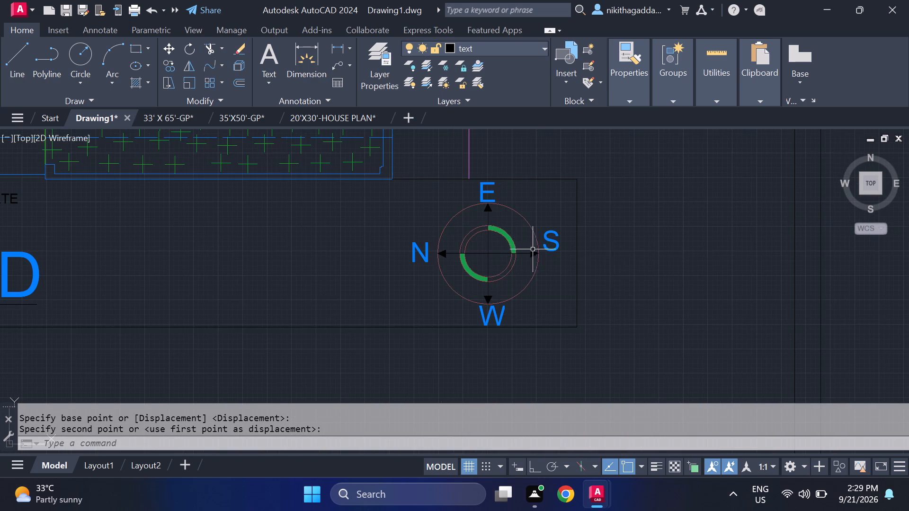
{"action": "scroll", "coordinate": [568, 263], "scroll_direction": "up", "scroll_amount": 2}
{"action": "left_click", "coordinate": [550, 193]}
{"action": "left_click", "coordinate": [521, 242]}
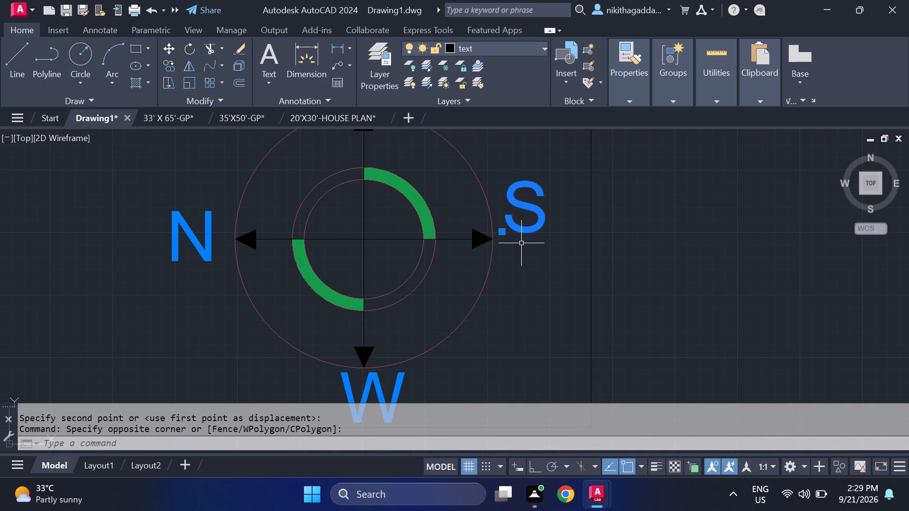
{"action": "key", "text": "m"}
{"action": "key", "text": "Return"}
{"action": "scroll", "coordinate": [524, 234], "scroll_direction": "up", "scroll_amount": 2}
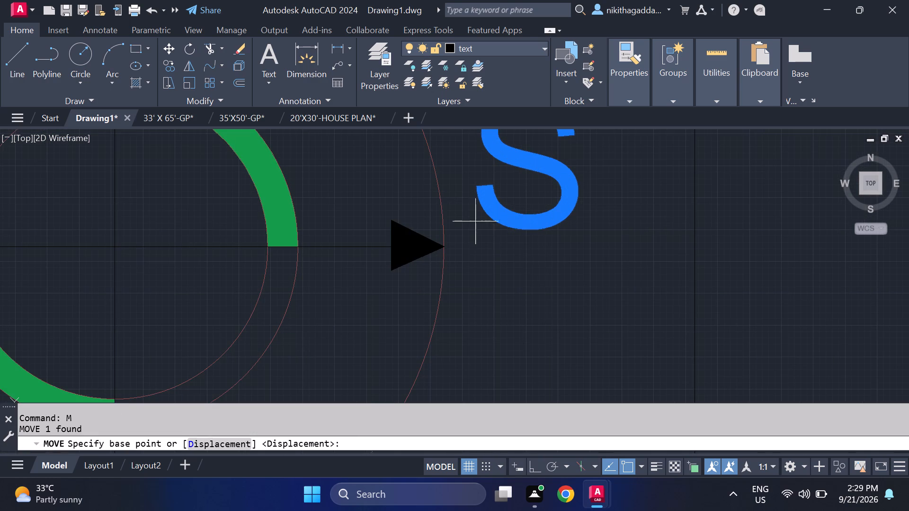
{"action": "left_click", "coordinate": [472, 230]}
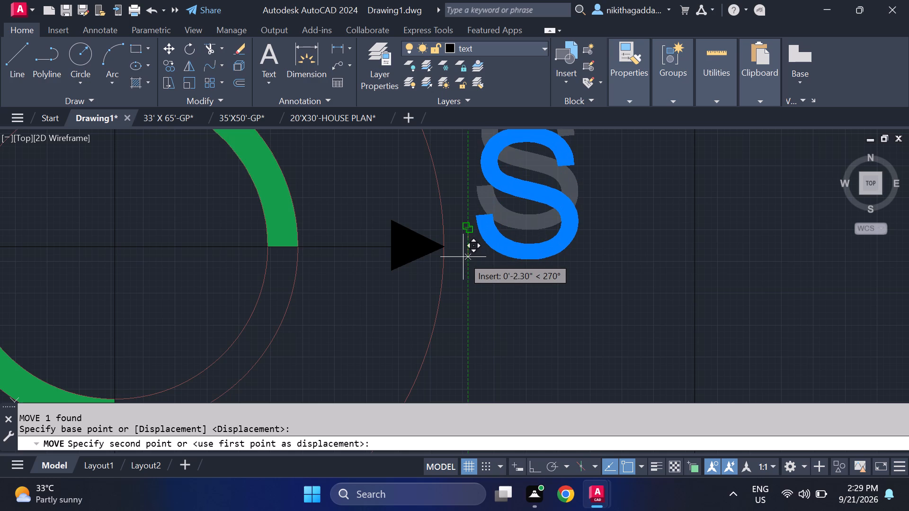
{"action": "left_click", "coordinate": [463, 262]}
Move the letter "S" slightly lower and closer to the compass's outer circle.
{"action": "scroll", "coordinate": [546, 256], "scroll_direction": "down", "scroll_amount": 3}
{"action": "scroll", "coordinate": [546, 251], "scroll_direction": "up", "scroll_amount": 2}
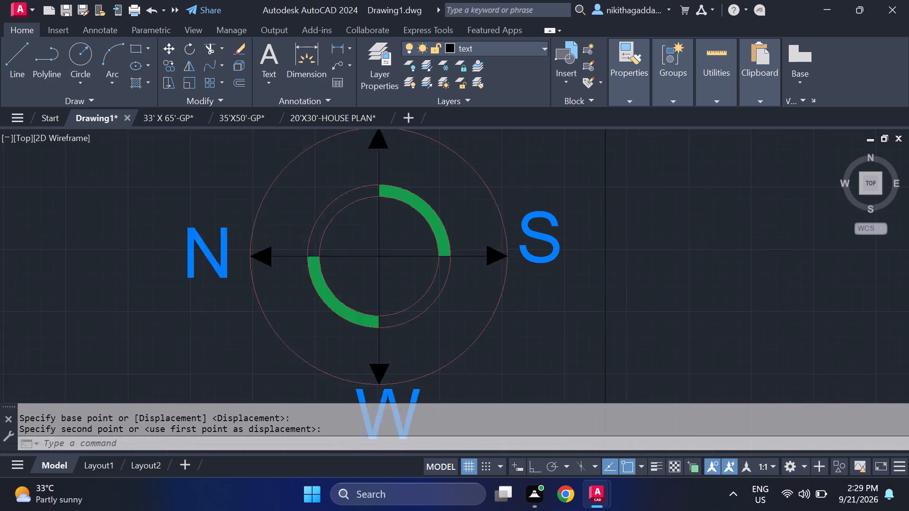
{"action": "left_click", "coordinate": [565, 219]}
{"action": "left_click", "coordinate": [539, 272]}
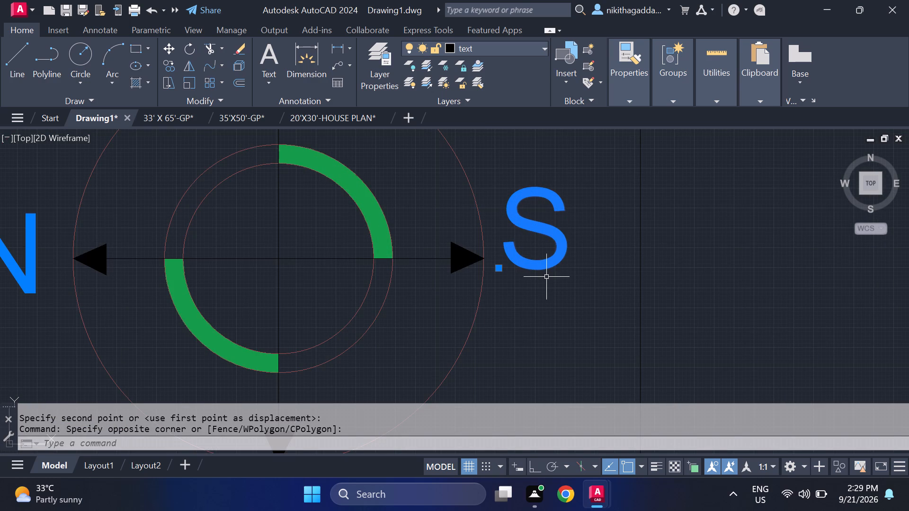
{"action": "key", "text": "m"}
{"action": "key", "text": "Return"}
{"action": "left_click", "coordinate": [510, 261]}
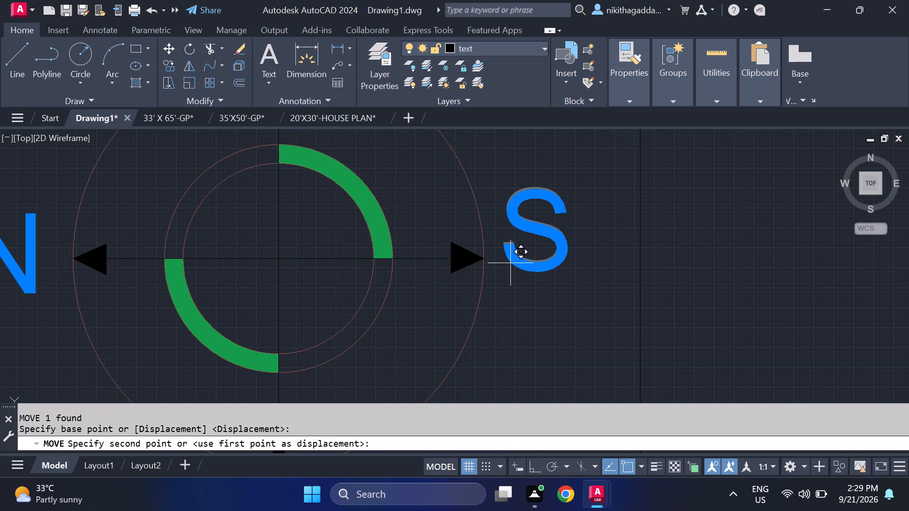
{"action": "left_click", "coordinate": [506, 287]}
Move the letter "S" slightly down and away from the outer circle, centring it on the compass's horizontal line.
{"action": "left_click_drag", "start_coordinate": [551, 212], "coordinate": [543, 221]}
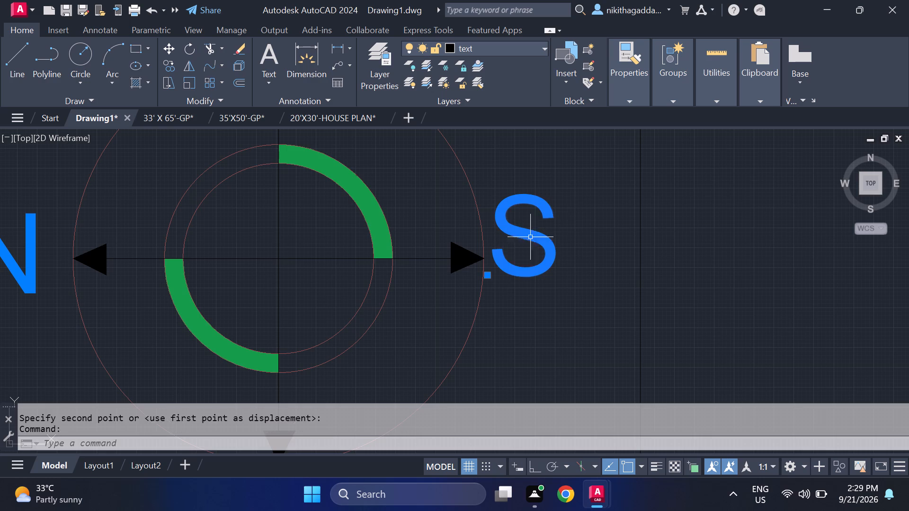
{"action": "left_click", "coordinate": [511, 266]}
{"action": "left_click", "coordinate": [602, 205]}
{"action": "left_click", "coordinate": [582, 217]}
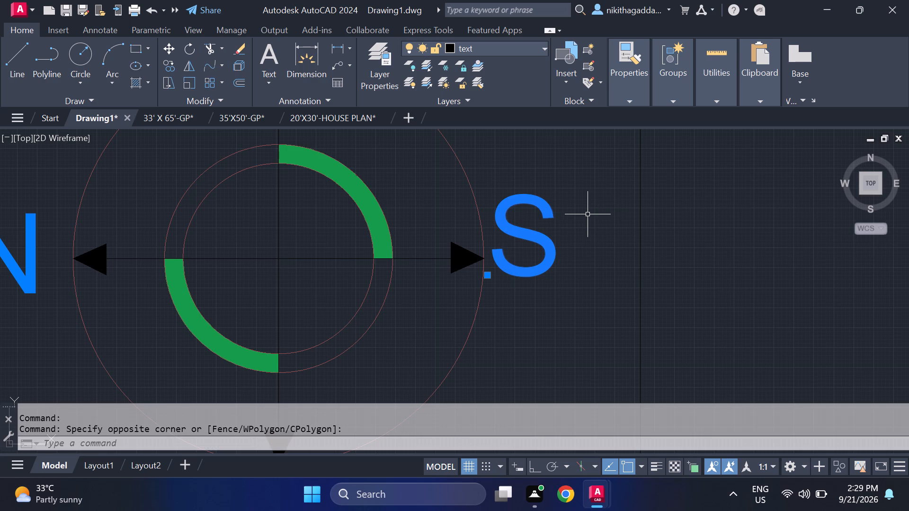
{"action": "key", "text": "m"}
{"action": "key", "text": "Return"}
{"action": "left_click", "coordinate": [556, 260]}
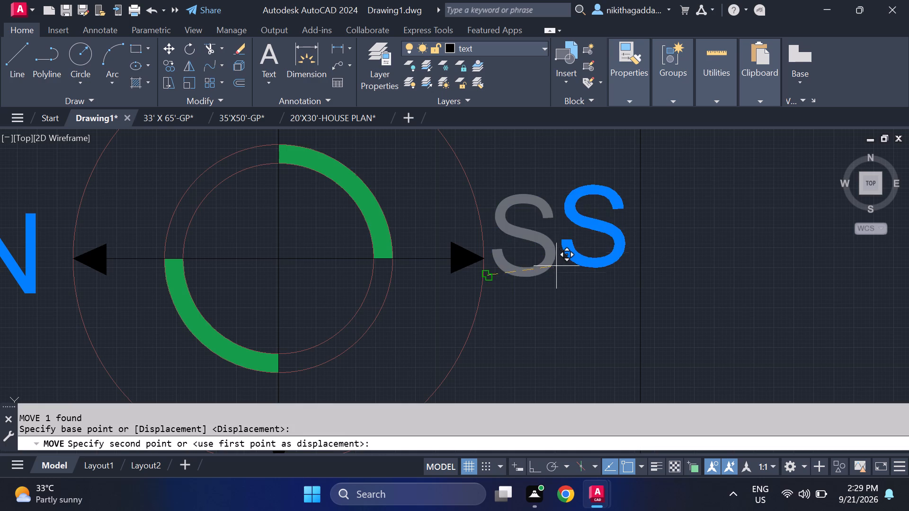
{"action": "scroll", "coordinate": [499, 293], "scroll_direction": "up", "scroll_amount": 3}
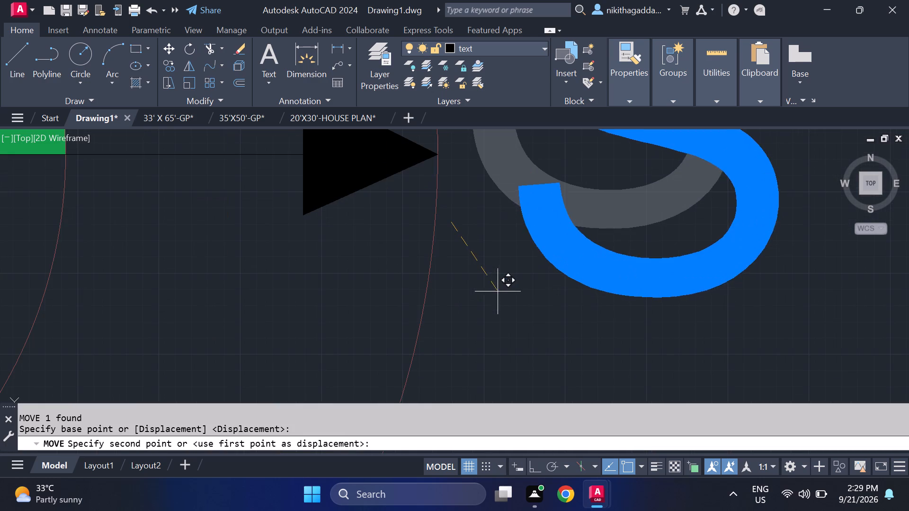
{"action": "left_click", "coordinate": [479, 292]}
{"action": "scroll", "coordinate": [530, 281], "scroll_direction": "down", "scroll_amount": 4}
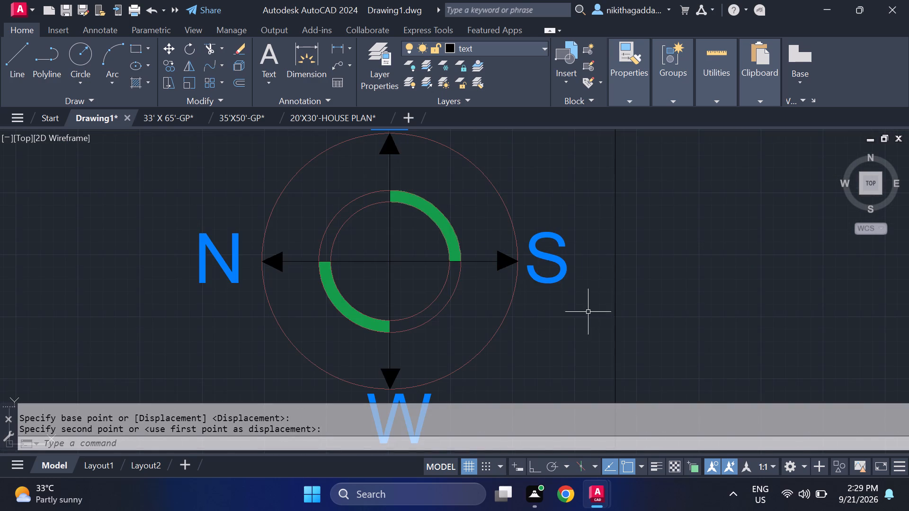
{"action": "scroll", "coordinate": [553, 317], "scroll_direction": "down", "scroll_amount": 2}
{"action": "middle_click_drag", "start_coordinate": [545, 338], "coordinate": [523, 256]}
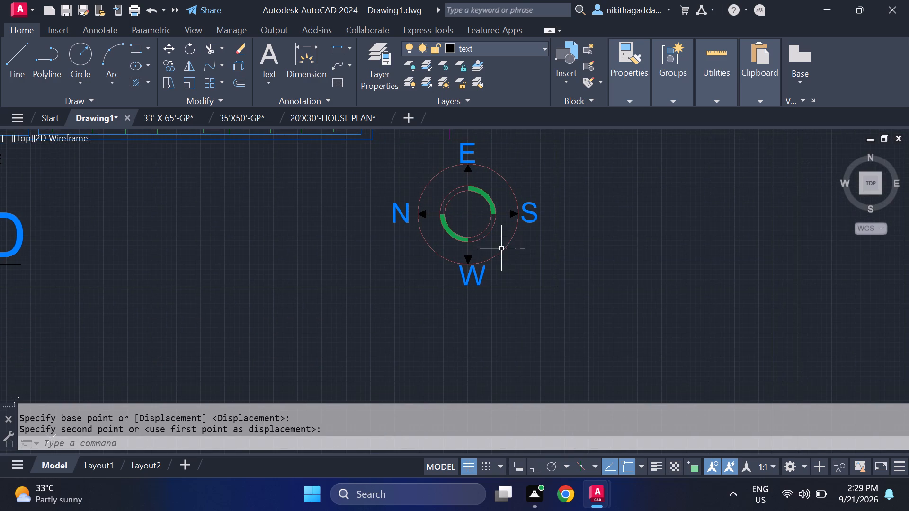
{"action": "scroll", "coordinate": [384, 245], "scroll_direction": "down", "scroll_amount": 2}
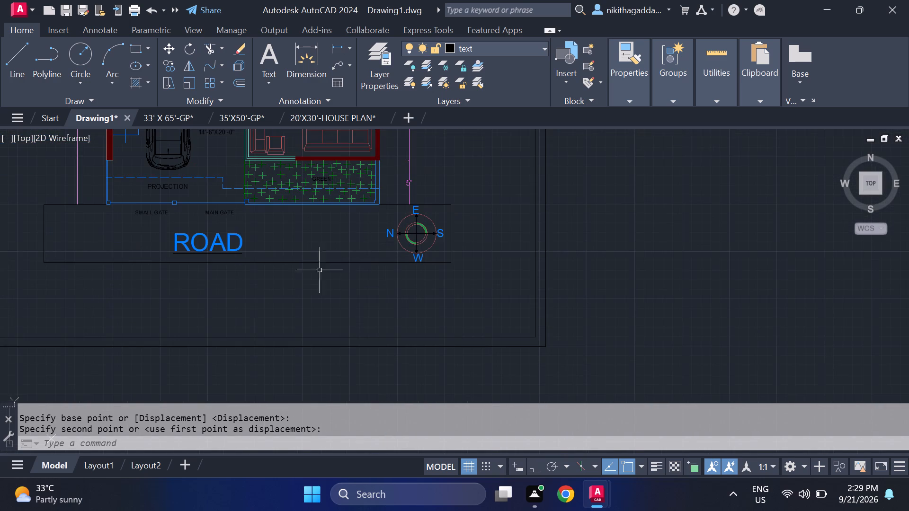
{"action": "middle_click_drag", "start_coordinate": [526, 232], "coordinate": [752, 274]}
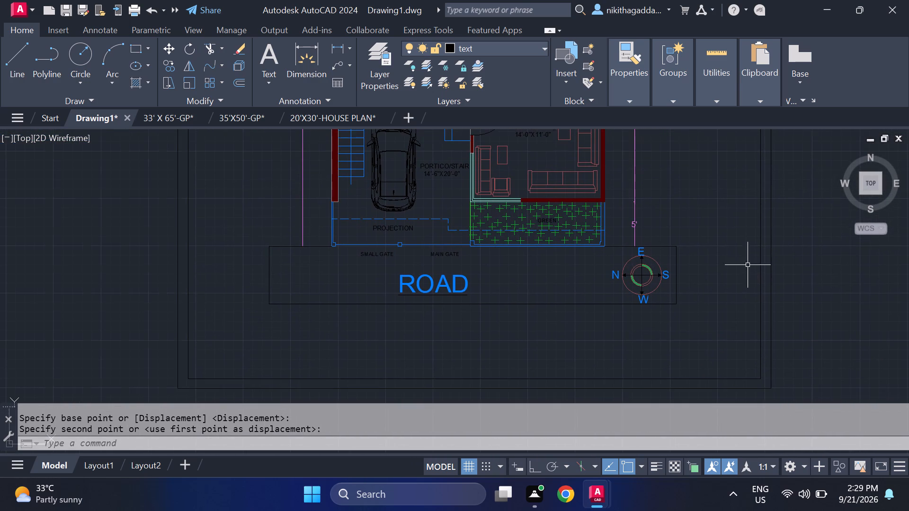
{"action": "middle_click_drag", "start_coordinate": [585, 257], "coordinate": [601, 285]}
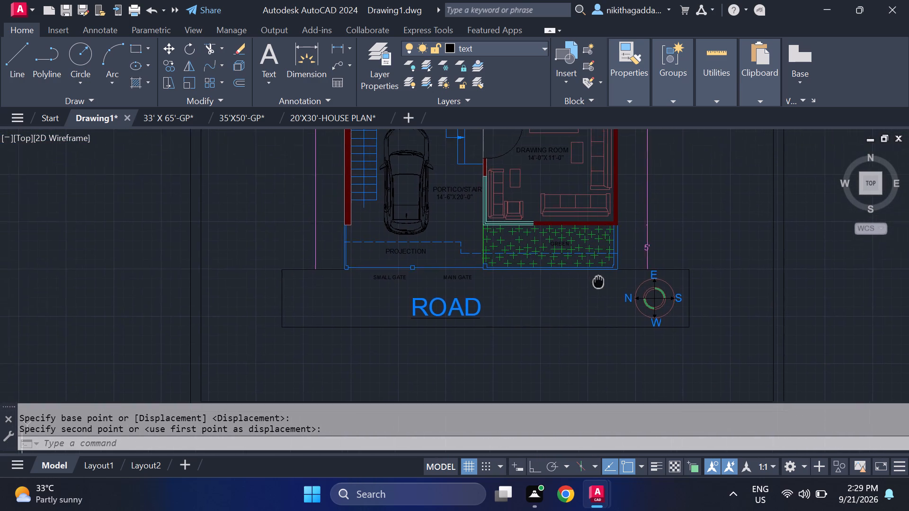
Set the current drawing colour to ByLayer.
{"action": "middle_click_drag", "start_coordinate": [601, 285], "coordinate": [622, 316]}
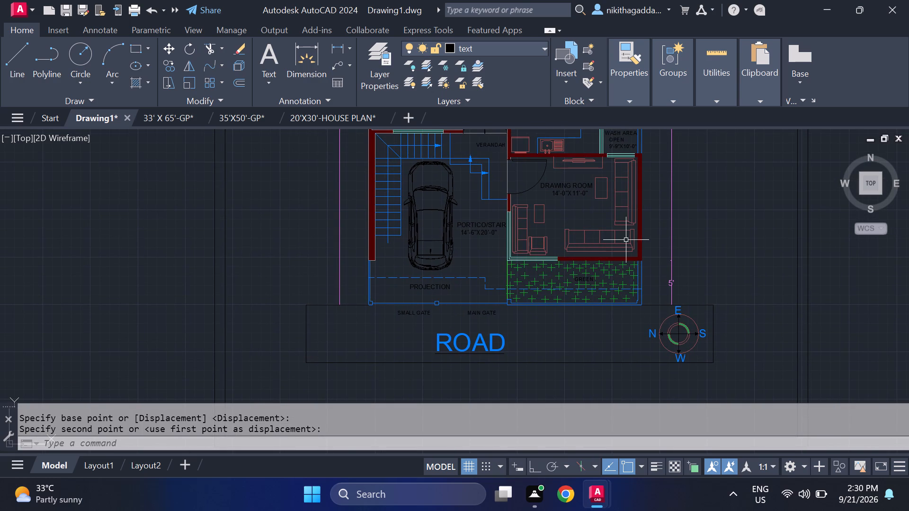
{"action": "middle_click_drag", "start_coordinate": [626, 241], "coordinate": [666, 287]}
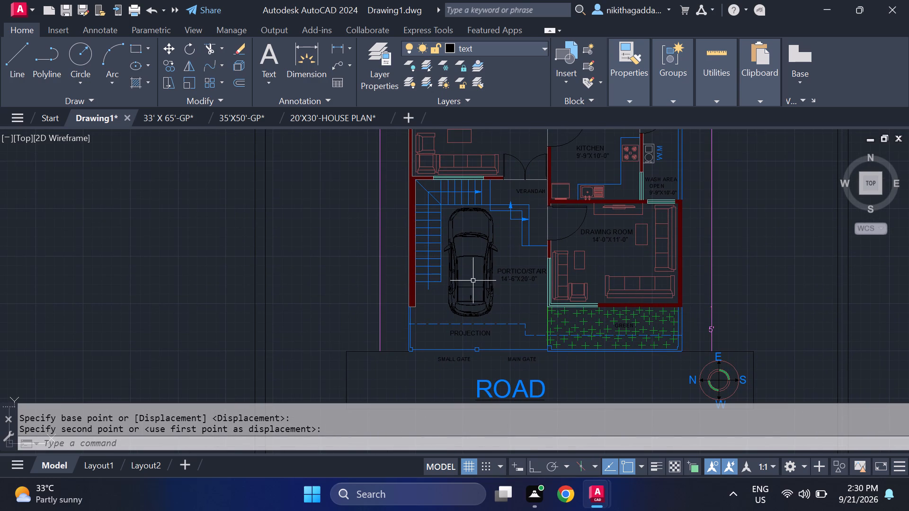
{"action": "middle_click_drag", "start_coordinate": [666, 376], "coordinate": [647, 307]}
{"action": "scroll", "coordinate": [685, 301], "scroll_direction": "up", "scroll_amount": 3}
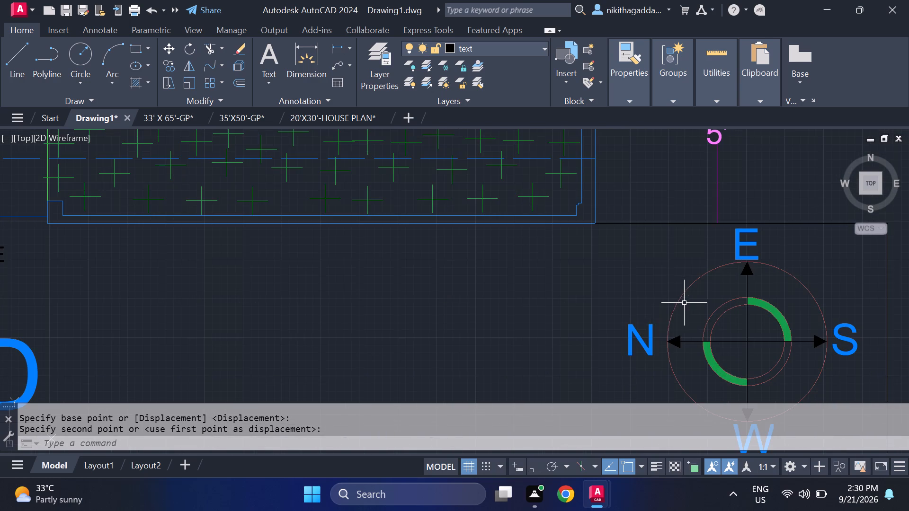
{"action": "scroll", "coordinate": [511, 315], "scroll_direction": "down", "scroll_amount": 2}
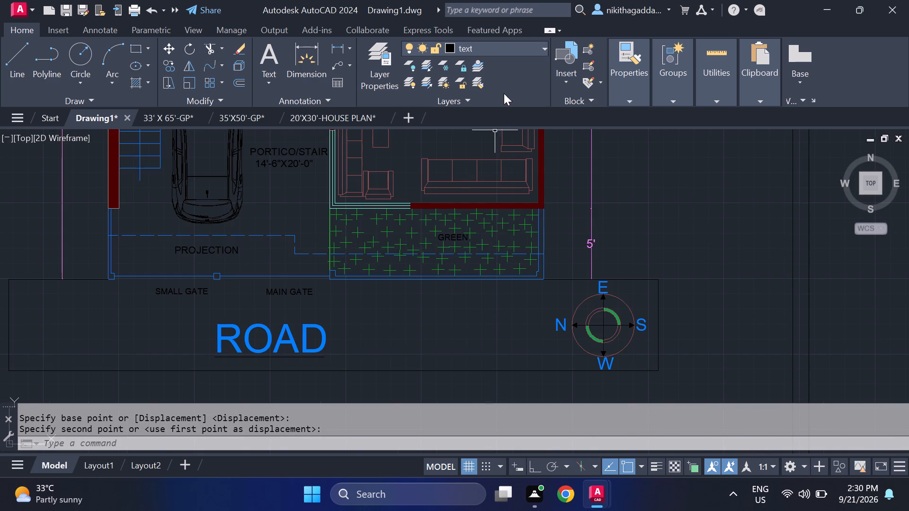
{"action": "type", "text": "COLOR"}
{"action": "key", "text": "Return"}
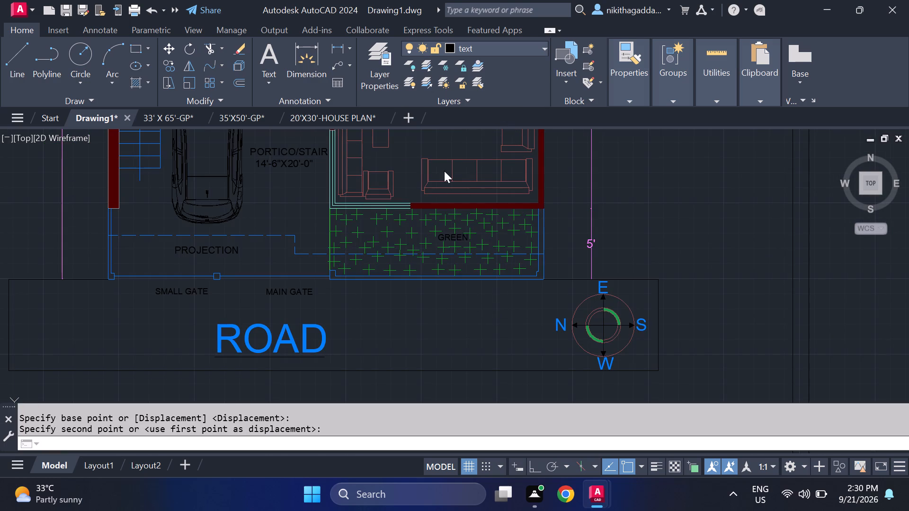
{"action": "left_click", "coordinate": [458, 180]}
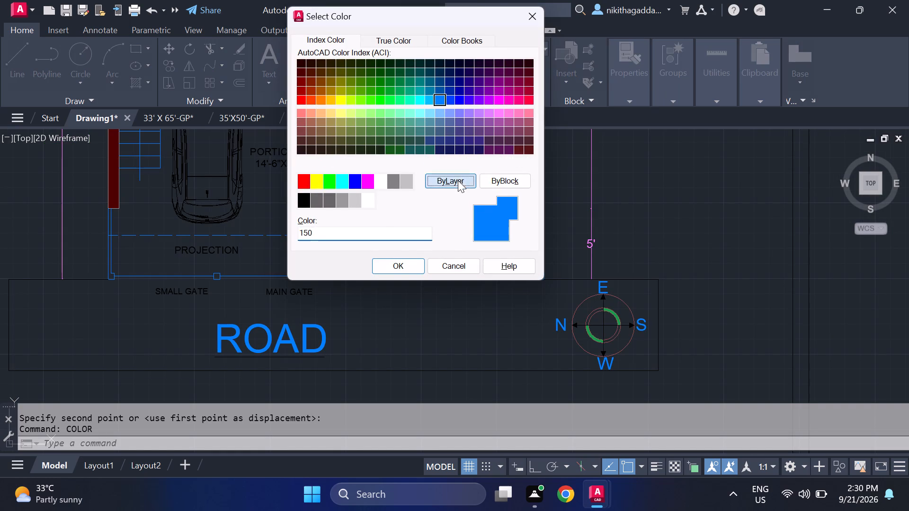
{"action": "left_click", "coordinate": [402, 263]}
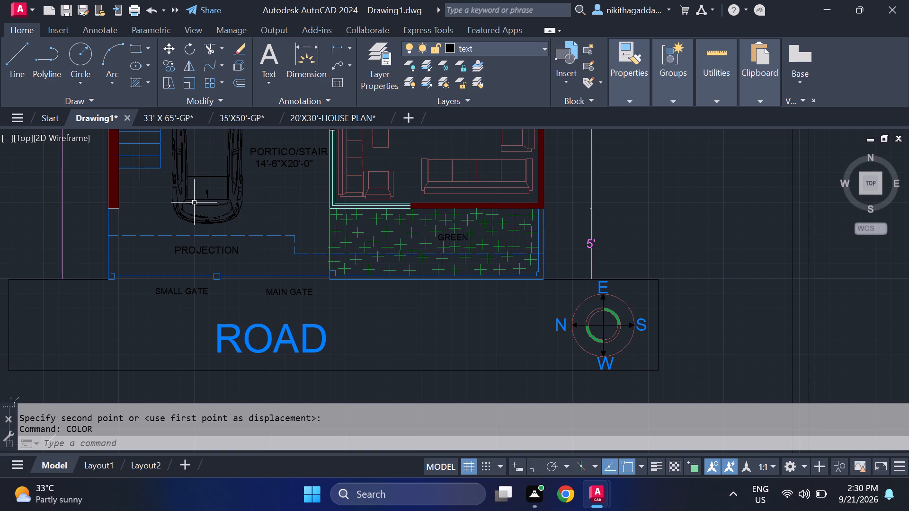
Add the single-line text "UP" with rotation 0 at the lower end of the portico staircase, beside the car.
{"action": "type", "text": "DT"}
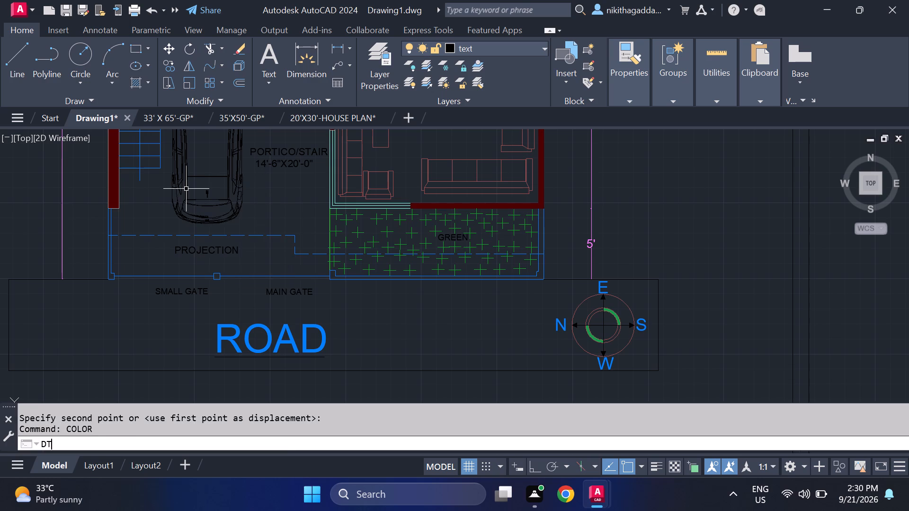
{"action": "key", "text": "Return"}
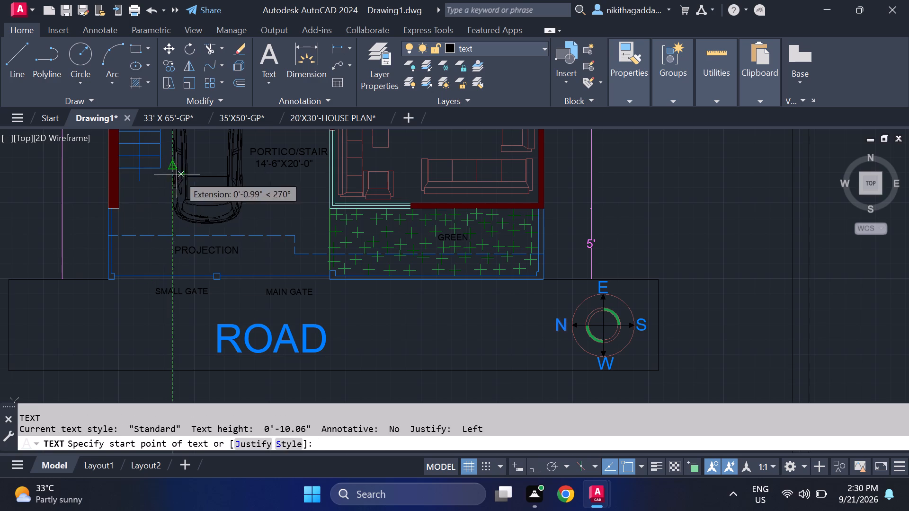
{"action": "scroll", "coordinate": [154, 173], "scroll_direction": "up", "scroll_amount": 3}
{"action": "left_click", "coordinate": [118, 172]}
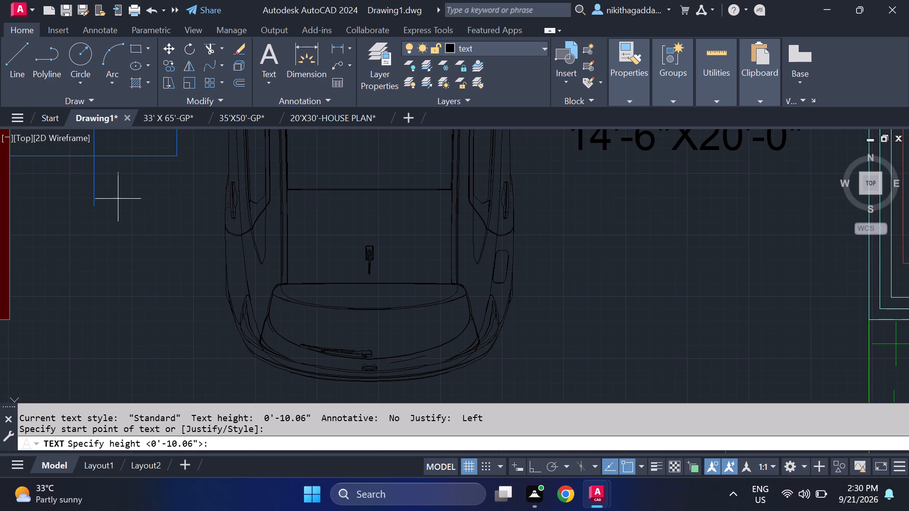
{"action": "left_click", "coordinate": [118, 199]}
{"action": "key", "text": "0"}
{"action": "key", "text": "Return"}
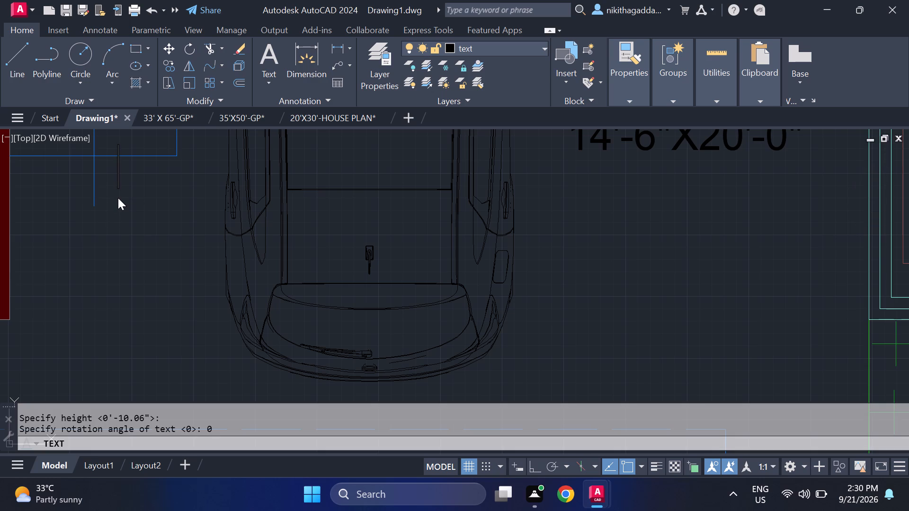
{"action": "key", "text": "u"}
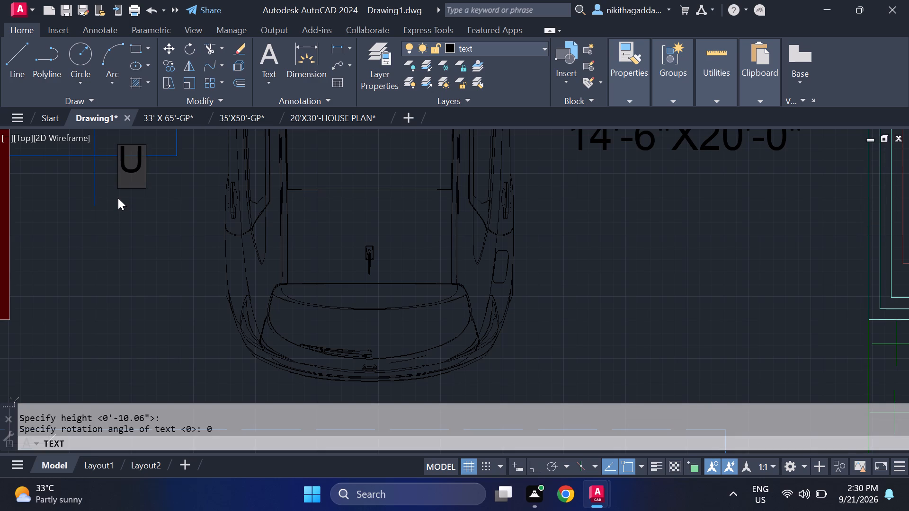
{"action": "key", "text": "p"}
{"action": "key", "text": "Return"}
{"action": "key", "text": "Return"}
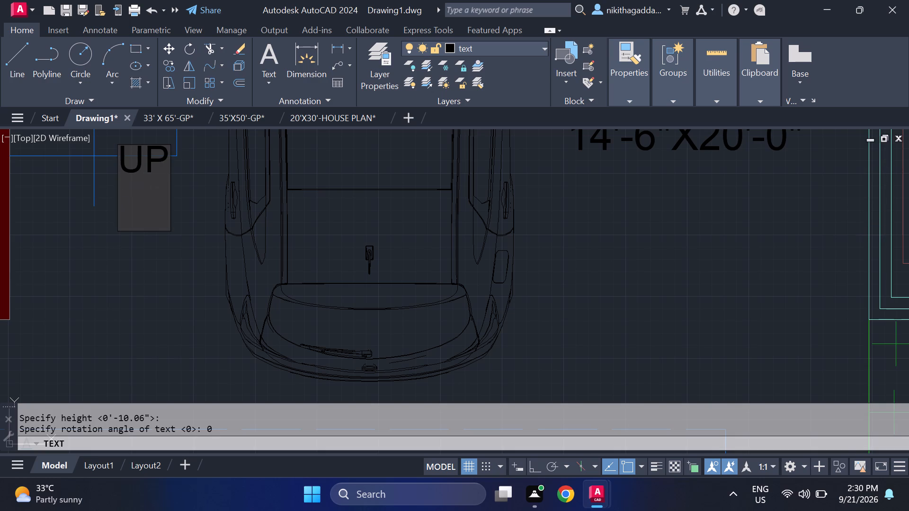
Move the "UP" text slightly down and left, just below the last stair tread beside the stair's direction line.
{"action": "middle_click_drag", "start_coordinate": [188, 161], "coordinate": [199, 205]}
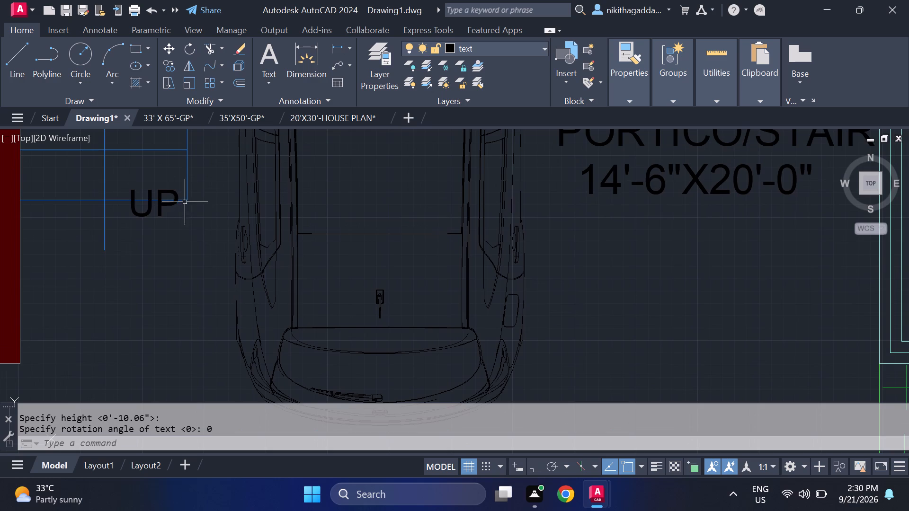
{"action": "left_click", "coordinate": [168, 186]}
{"action": "left_click", "coordinate": [142, 197]}
{"action": "key", "text": "m"}
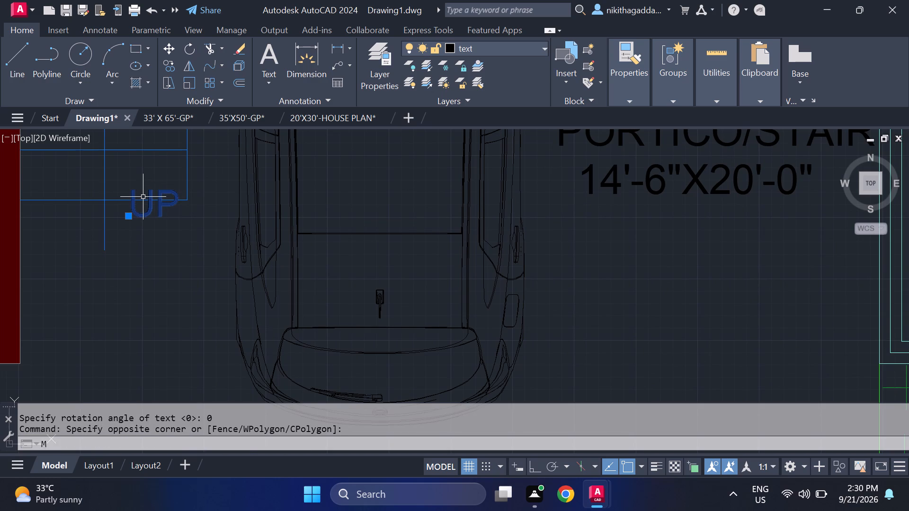
{"action": "key", "text": "Return"}
{"action": "left_click", "coordinate": [134, 210]}
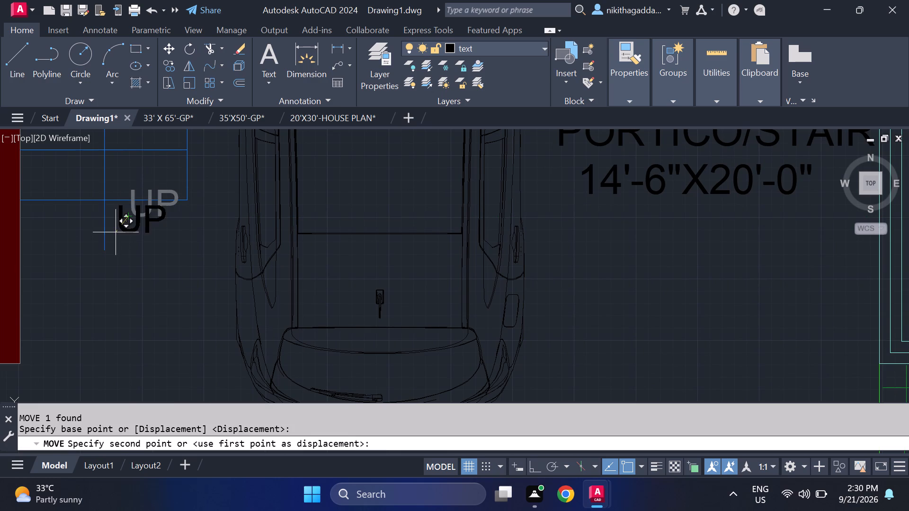
{"action": "left_click", "coordinate": [113, 242]}
Copy the "UP" text from the staircase to the verandah steps, just left of their upward-pointing arrow.
{"action": "left_click_drag", "start_coordinate": [170, 205], "coordinate": [157, 215]}
{"action": "left_click", "coordinate": [117, 242]}
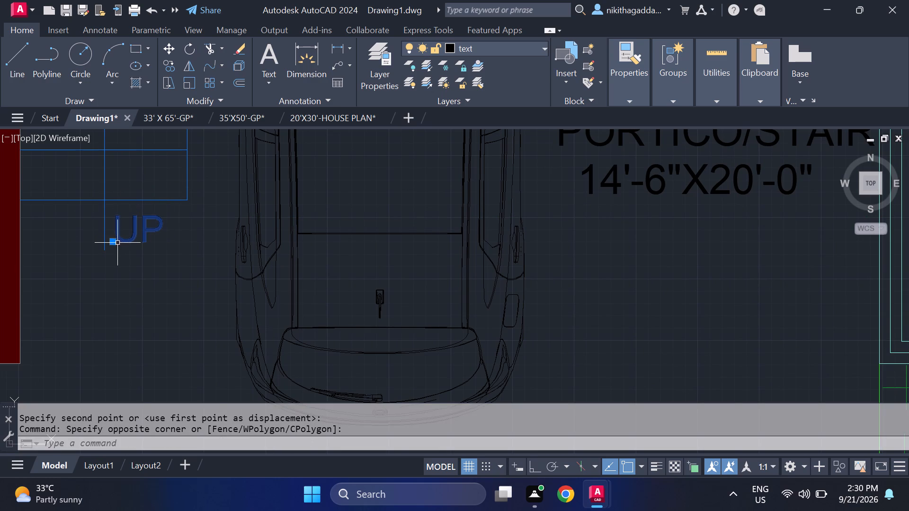
{"action": "type", "text": "CO"}
{"action": "key", "text": "Return"}
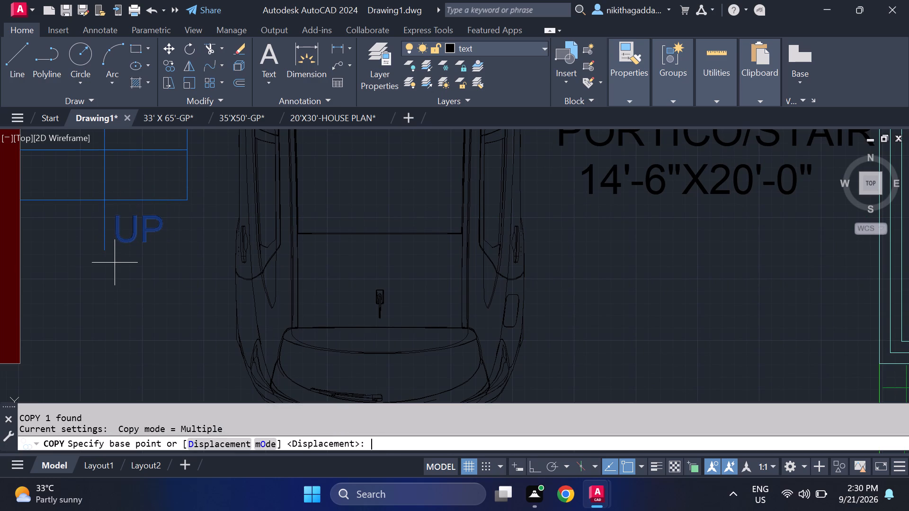
{"action": "left_click", "coordinate": [116, 234]}
{"action": "scroll", "coordinate": [251, 185], "scroll_direction": "down", "scroll_amount": 2}
{"action": "middle_click_drag", "start_coordinate": [251, 185], "coordinate": [151, 304]}
{"action": "middle_click_drag", "start_coordinate": [259, 217], "coordinate": [224, 317]}
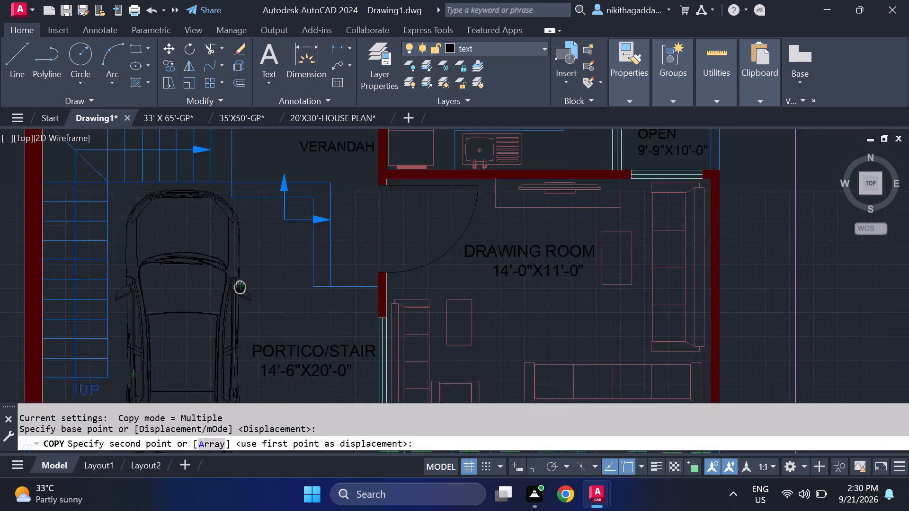
{"action": "middle_click_drag", "start_coordinate": [224, 317], "coordinate": [205, 366]}
{"action": "scroll", "coordinate": [246, 298], "scroll_direction": "up", "scroll_amount": 5}
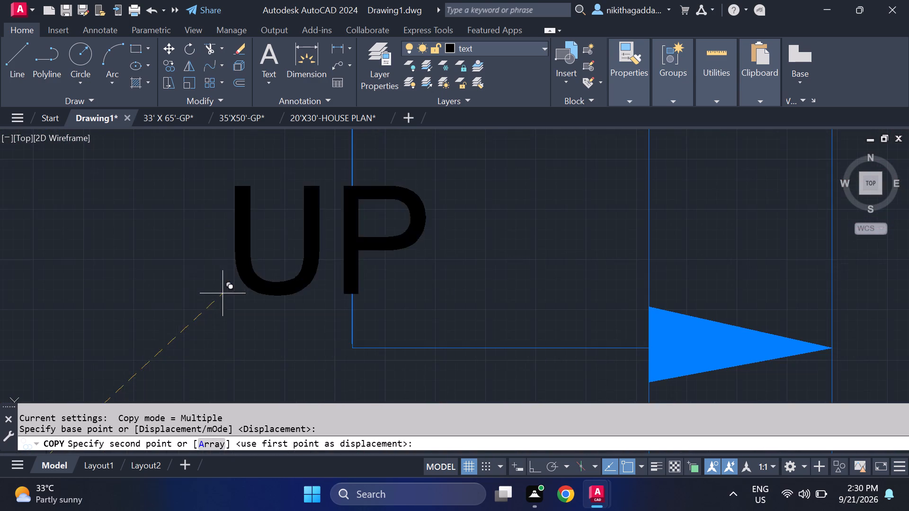
{"action": "left_click", "coordinate": [140, 265]}
{"action": "scroll", "coordinate": [205, 260], "scroll_direction": "down", "scroll_amount": 4}
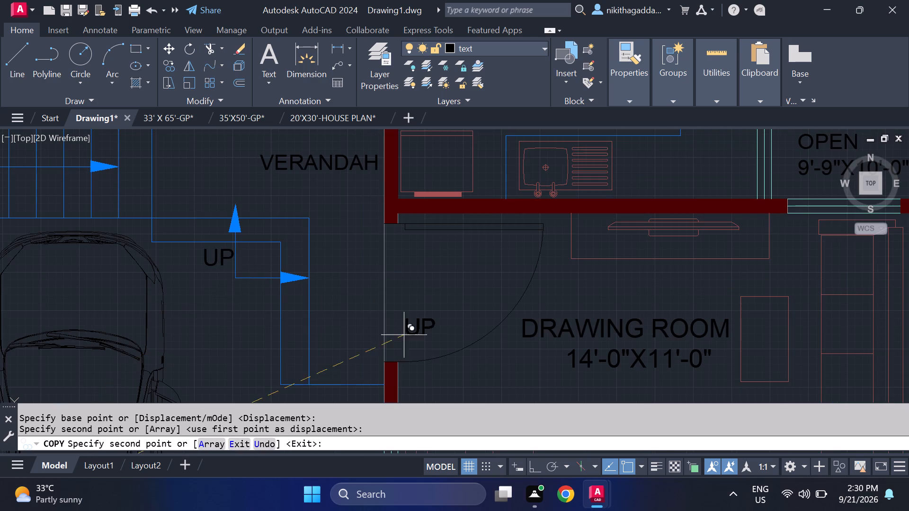
{"action": "key", "text": "Escape"}
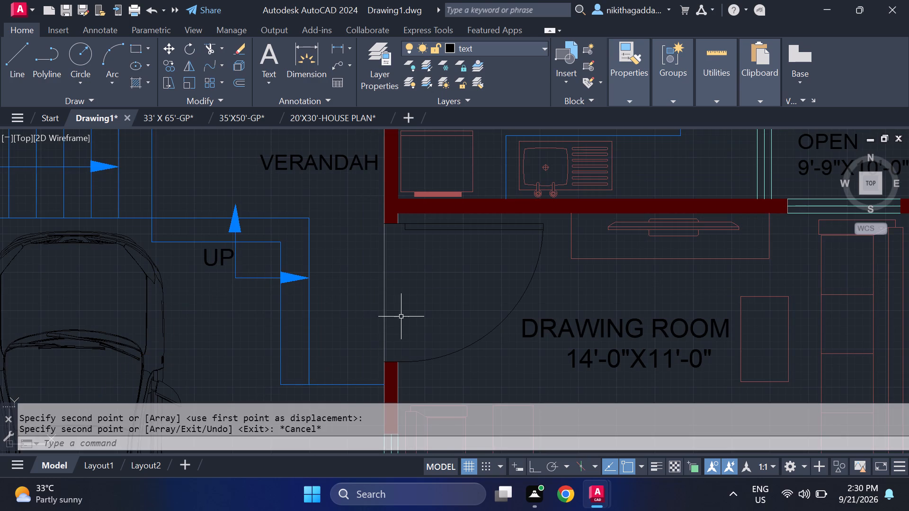
Review the whole floor plan, checking the stair labels, road area, compass, room labels and outer dimensions.
{"action": "scroll", "coordinate": [401, 317], "scroll_direction": "down", "scroll_amount": 2}
{"action": "middle_click_drag", "start_coordinate": [402, 317], "coordinate": [351, 194]}
{"action": "scroll", "coordinate": [373, 242], "scroll_direction": "down", "scroll_amount": 1}
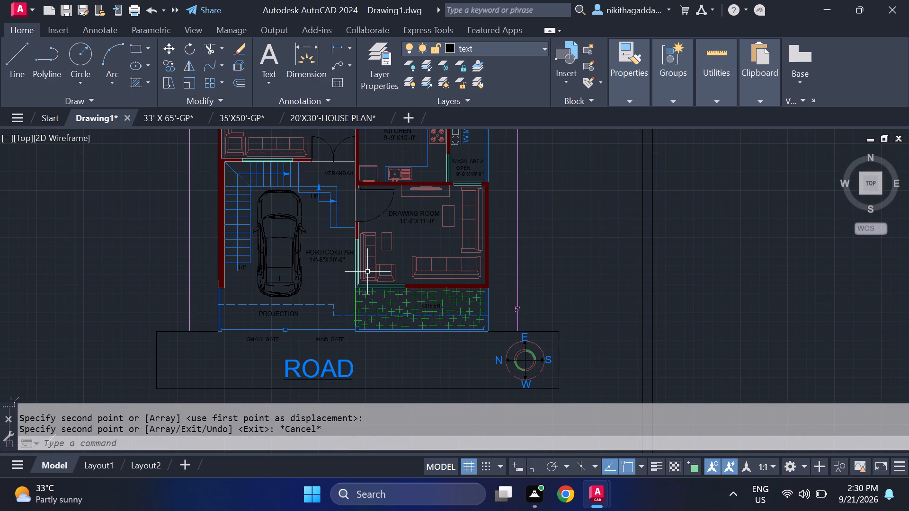
{"action": "middle_click_drag", "start_coordinate": [375, 280], "coordinate": [369, 206]}
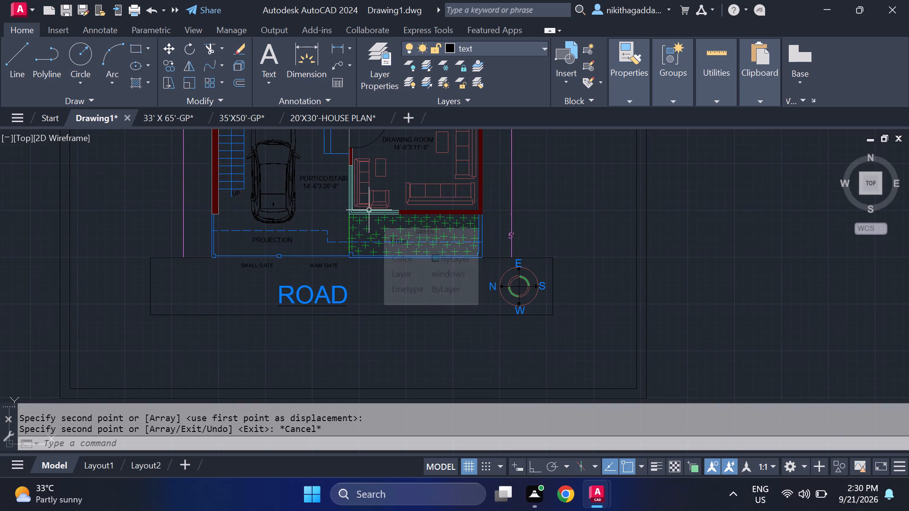
{"action": "middle_click_drag", "start_coordinate": [441, 256], "coordinate": [453, 303]}
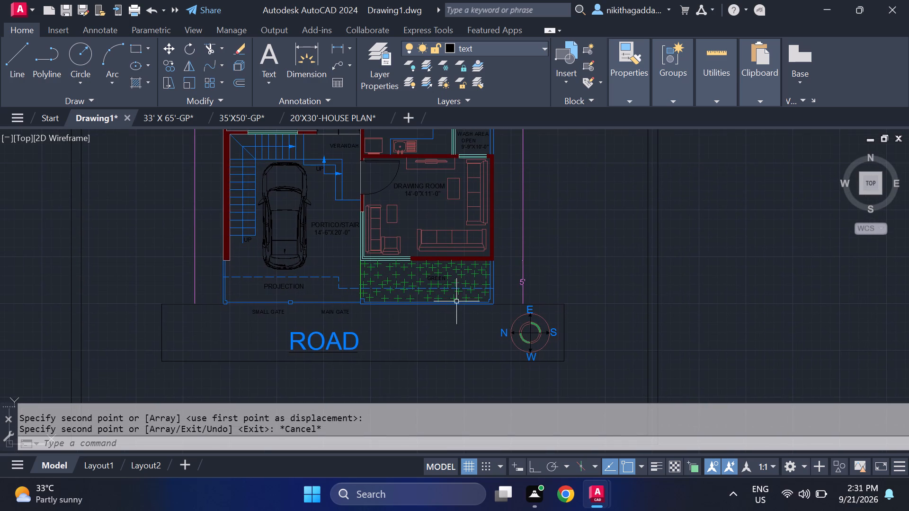
{"action": "scroll", "coordinate": [495, 287], "scroll_direction": "down", "scroll_amount": 1}
{"action": "middle_click_drag", "start_coordinate": [560, 297], "coordinate": [544, 333]}
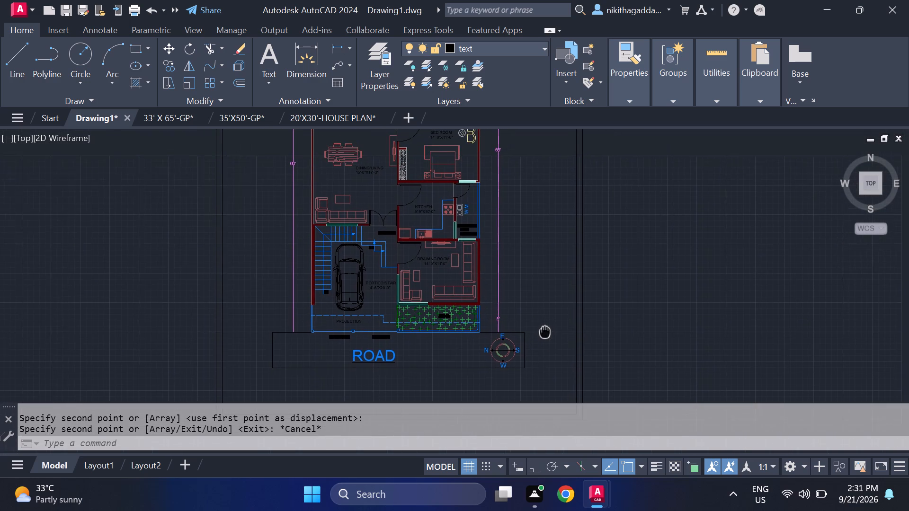
{"action": "middle_click_drag", "start_coordinate": [544, 333], "coordinate": [541, 326]}
{"action": "scroll", "coordinate": [526, 289], "scroll_direction": "down", "scroll_amount": 1}
{"action": "middle_click_drag", "start_coordinate": [521, 258], "coordinate": [396, 301]}
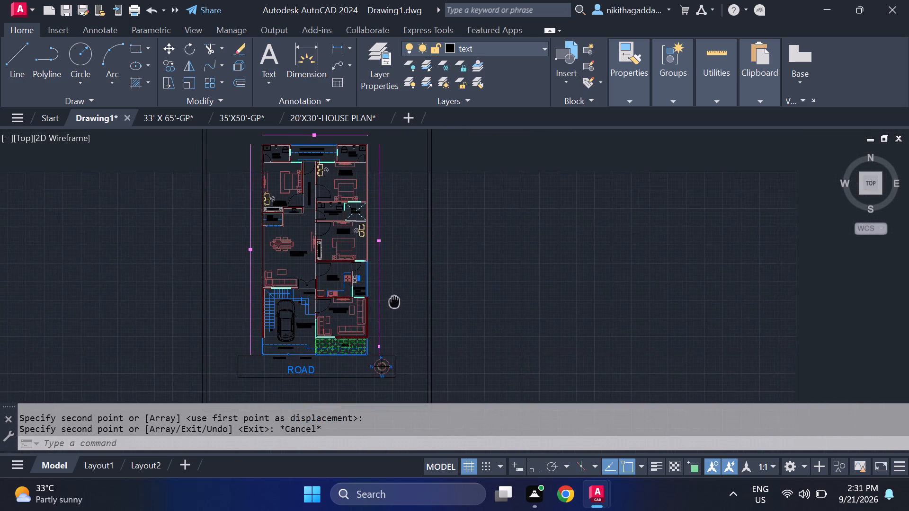
{"action": "middle_click_drag", "start_coordinate": [396, 301], "coordinate": [477, 344]}
{"action": "middle_click_drag", "start_coordinate": [477, 345], "coordinate": [471, 332]}
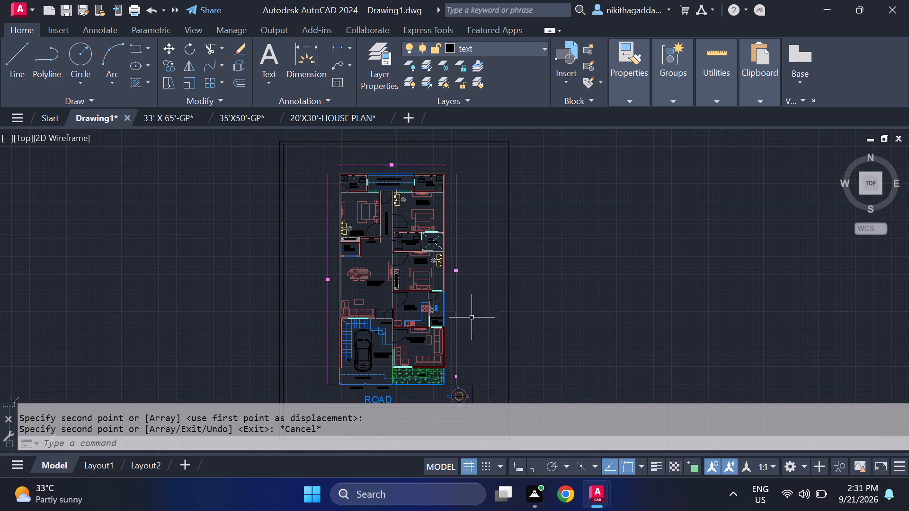
{"action": "middle_click_drag", "start_coordinate": [481, 281], "coordinate": [474, 250]}
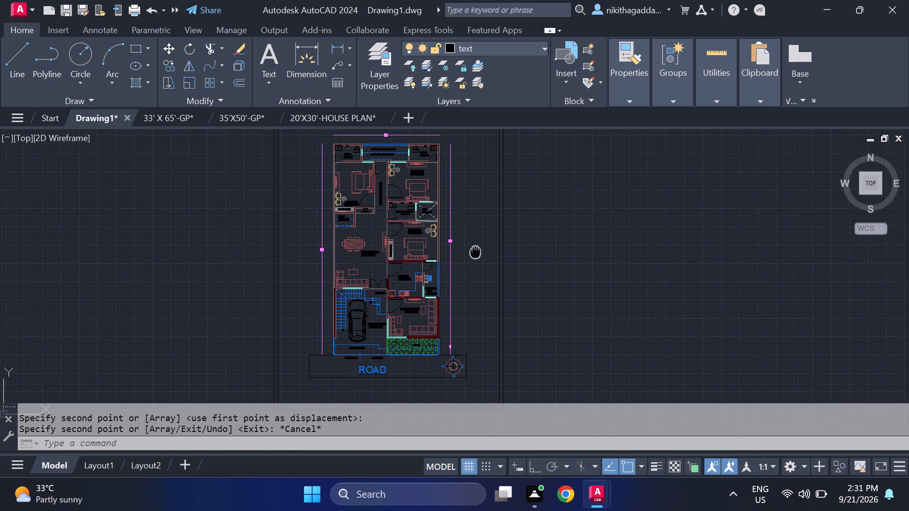
{"action": "middle_click_drag", "start_coordinate": [474, 250], "coordinate": [469, 259]}
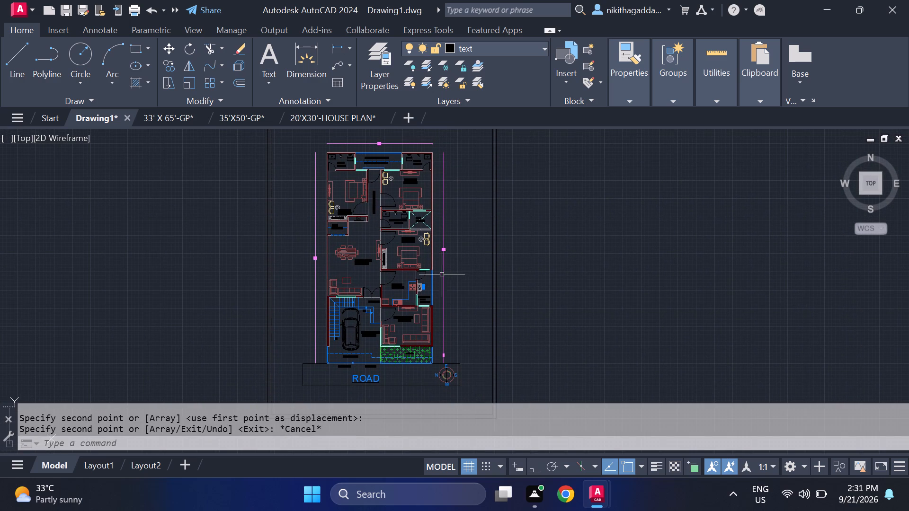
{"action": "scroll", "coordinate": [392, 308], "scroll_direction": "up", "scroll_amount": 1}
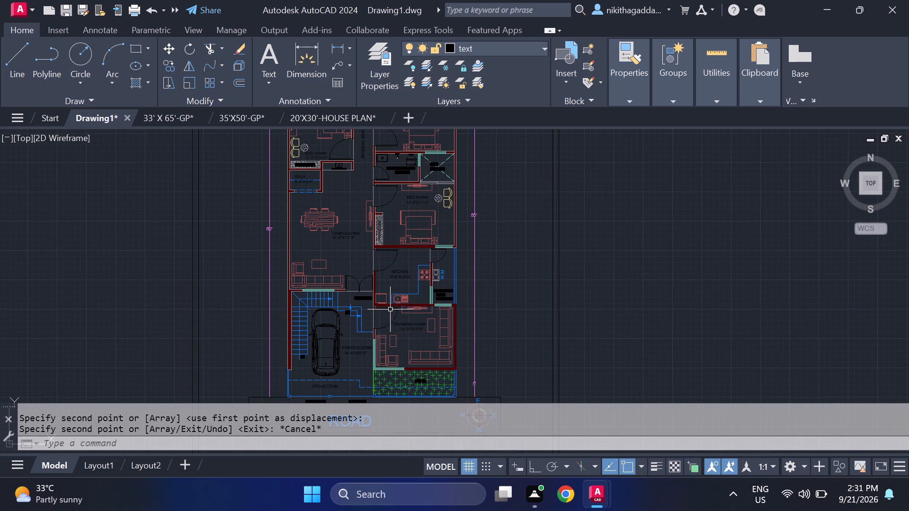
{"action": "scroll", "coordinate": [371, 315], "scroll_direction": "up", "scroll_amount": 1}
{"action": "middle_click_drag", "start_coordinate": [545, 279], "coordinate": [544, 299]}
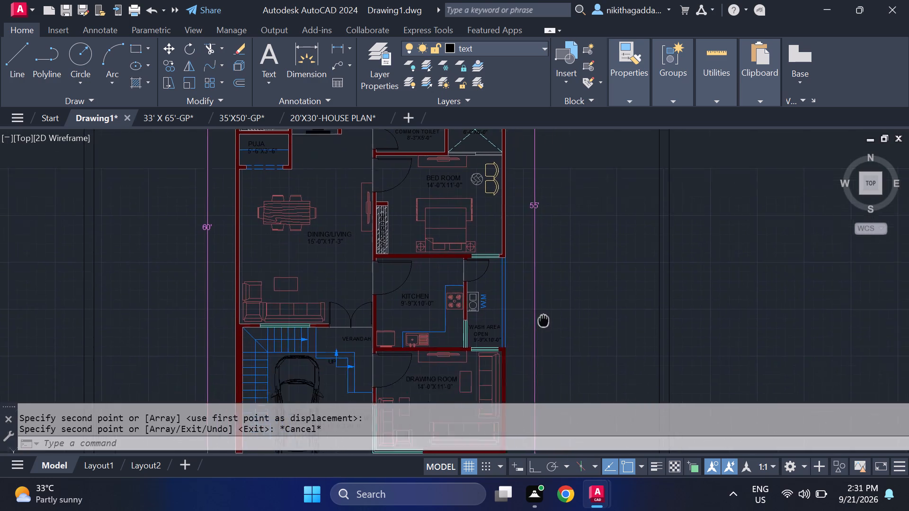
{"action": "middle_click_drag", "start_coordinate": [544, 299], "coordinate": [568, 243]}
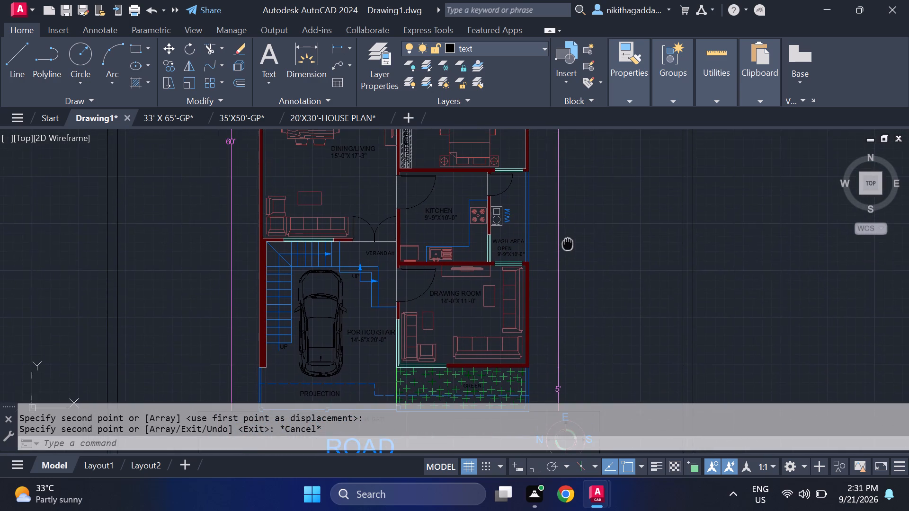
{"action": "middle_click_drag", "start_coordinate": [568, 243], "coordinate": [540, 365]}
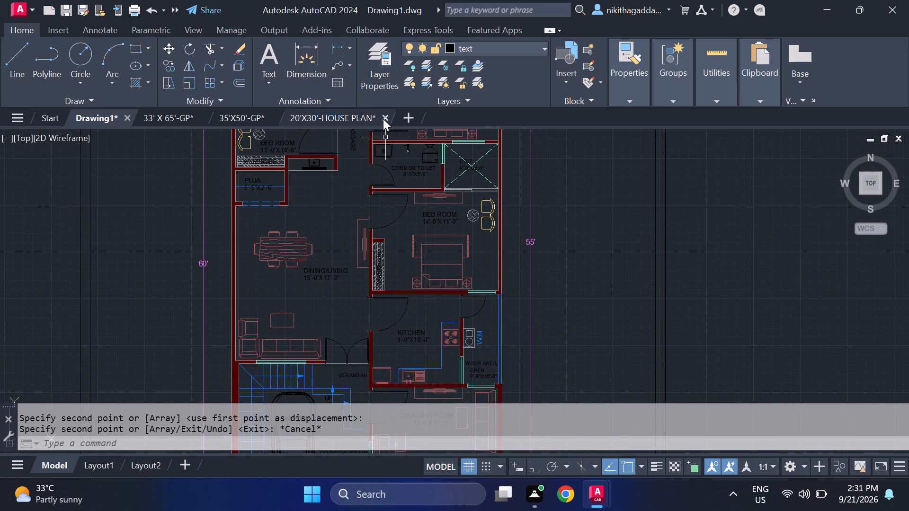
Close the 20'X30'-HOUSE PLAN, 35'X50'-GP and 33' X 65'-GP drawings without saving their changes.
{"action": "left_click", "coordinate": [385, 115]}
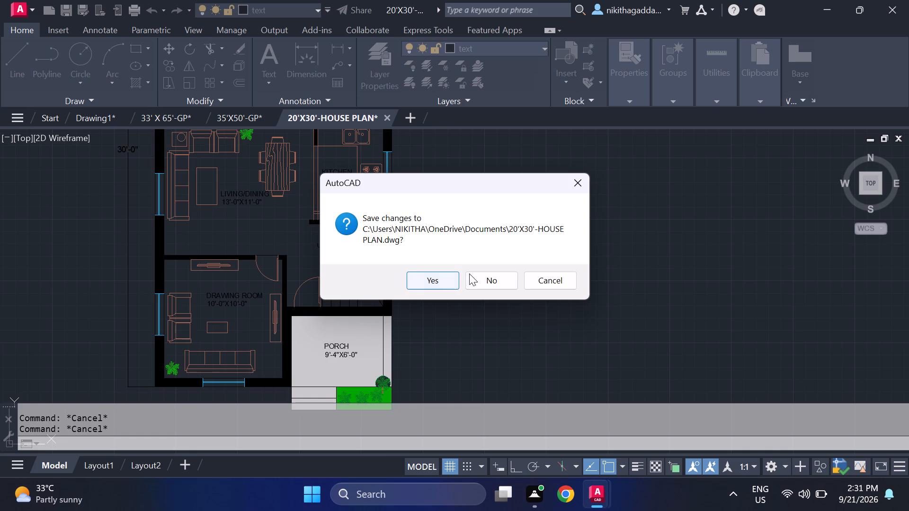
{"action": "left_click", "coordinate": [495, 280]}
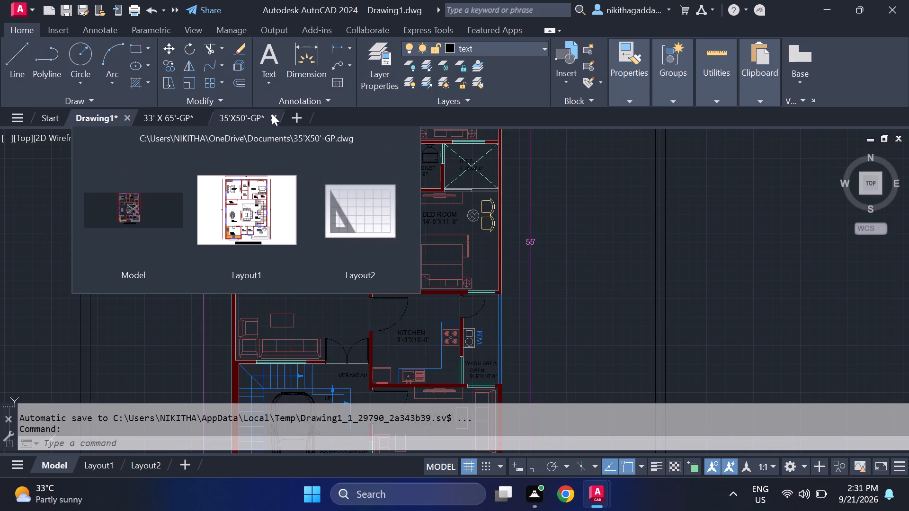
{"action": "left_click", "coordinate": [270, 117]}
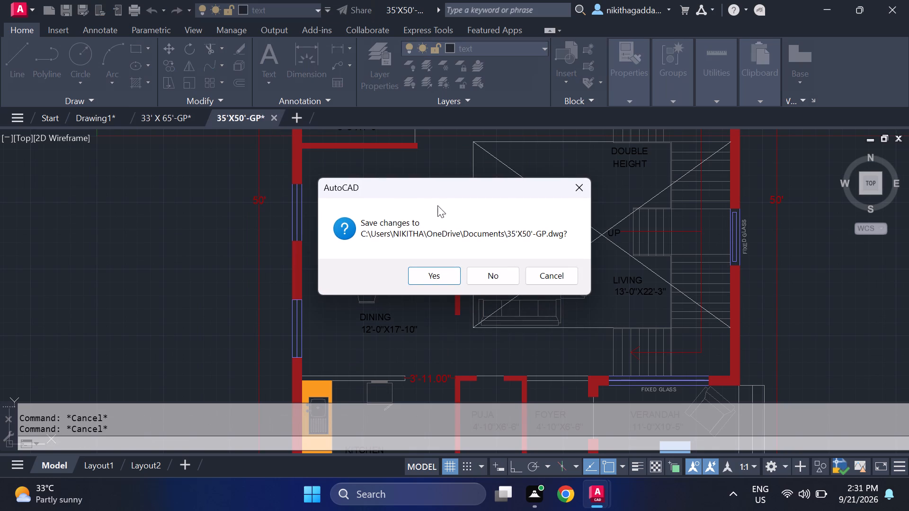
{"action": "left_click", "coordinate": [484, 273]}
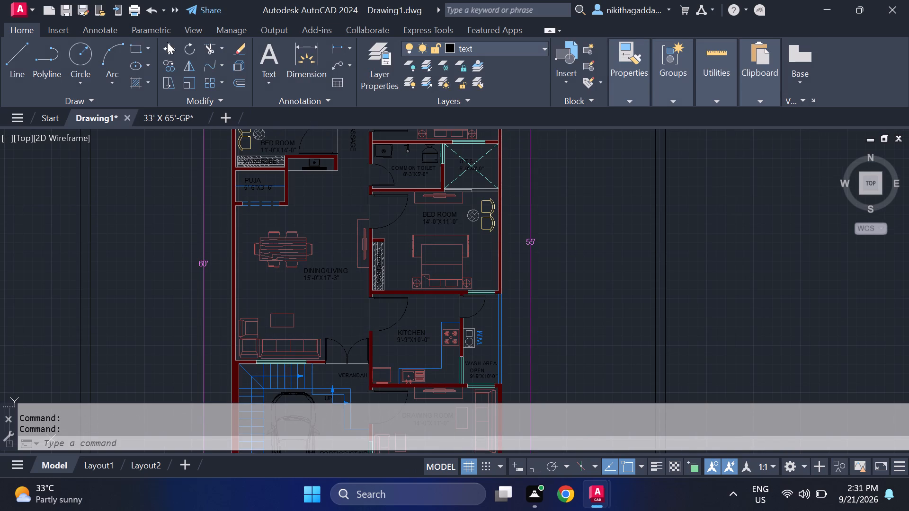
{"action": "left_click", "coordinate": [201, 115]}
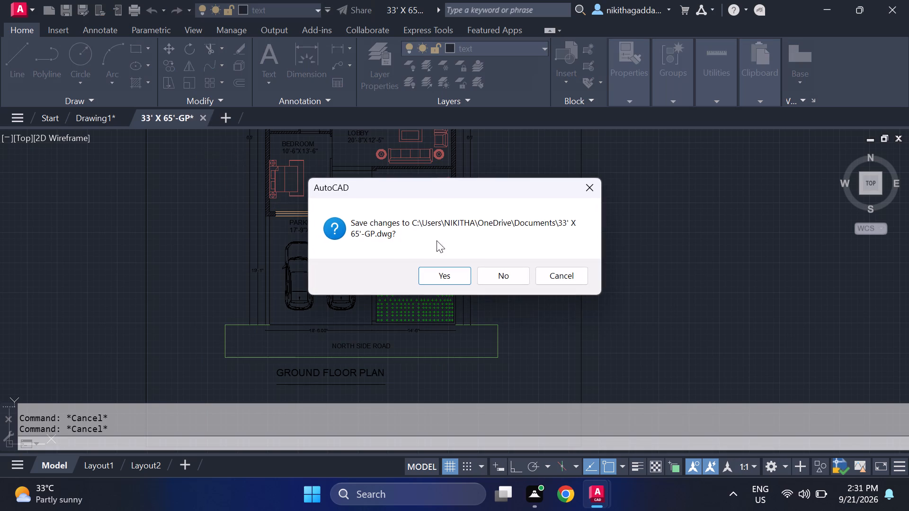
{"action": "left_click", "coordinate": [497, 274]}
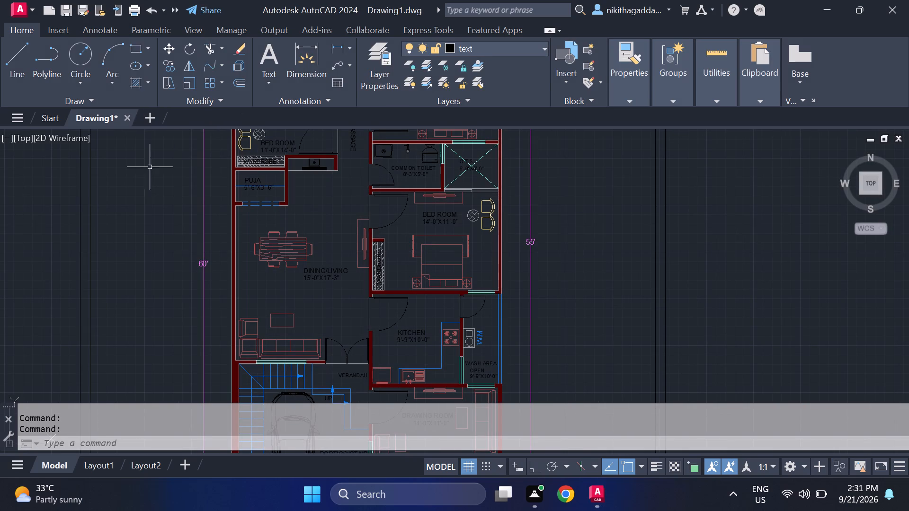
Check the empty space on all sides of the bordered floor plan for stray objects.
{"action": "scroll", "coordinate": [223, 254], "scroll_direction": "down", "scroll_amount": 1}
{"action": "middle_click_drag", "start_coordinate": [343, 263], "coordinate": [489, 246]}
{"action": "scroll", "coordinate": [470, 219], "scroll_direction": "down", "scroll_amount": 3}
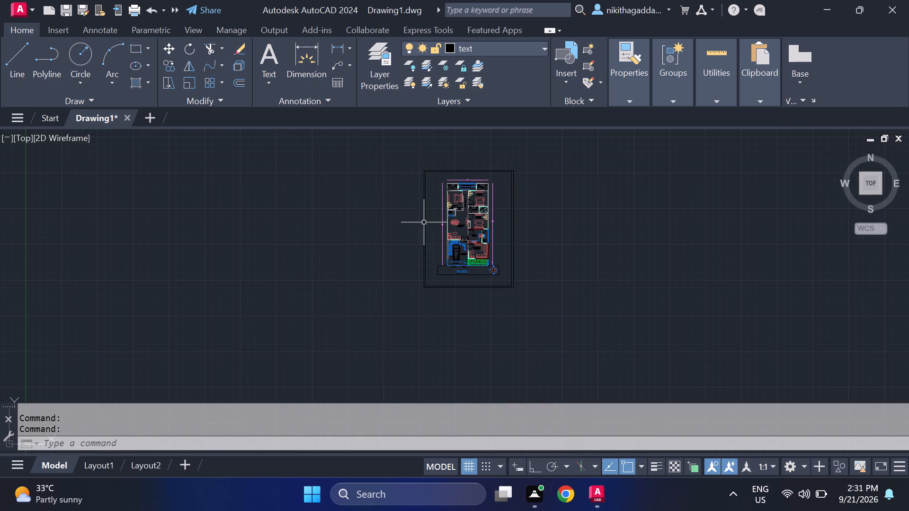
{"action": "scroll", "coordinate": [486, 197], "scroll_direction": "up", "scroll_amount": 2}
{"action": "left_click", "coordinate": [748, 185]}
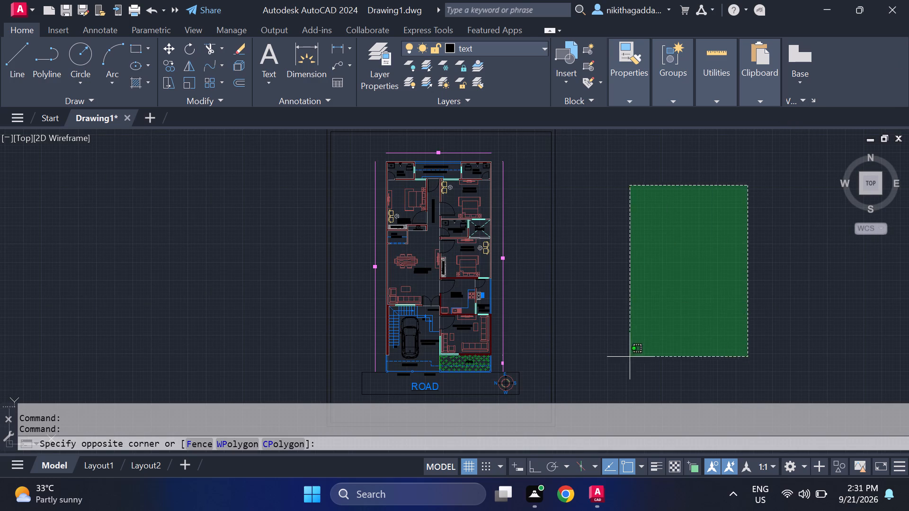
{"action": "left_click", "coordinate": [622, 360]}
{"action": "left_click_drag", "start_coordinate": [243, 170], "coordinate": [234, 176]}
{"action": "left_click", "coordinate": [0, 352]}
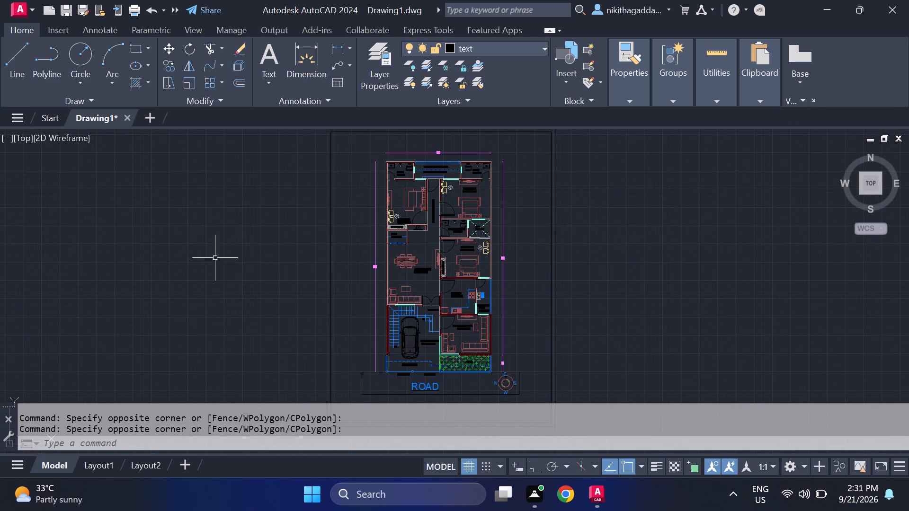
{"action": "middle_click_drag", "start_coordinate": [392, 199], "coordinate": [399, 348]}
{"action": "left_click_drag", "start_coordinate": [641, 170], "coordinate": [579, 195]}
{"action": "left_click", "coordinate": [237, 214]}
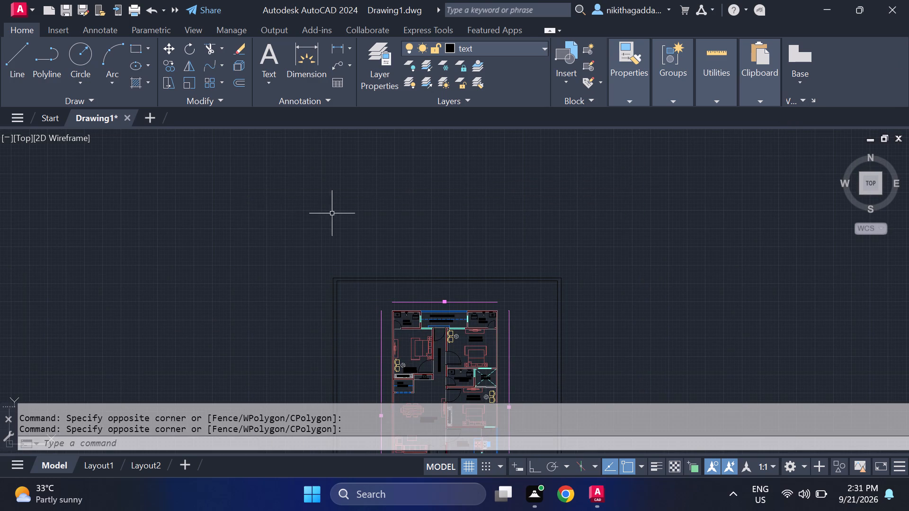
{"action": "middle_click_drag", "start_coordinate": [507, 245], "coordinate": [463, 58]}
{"action": "middle_click_drag", "start_coordinate": [486, 302], "coordinate": [476, 178]}
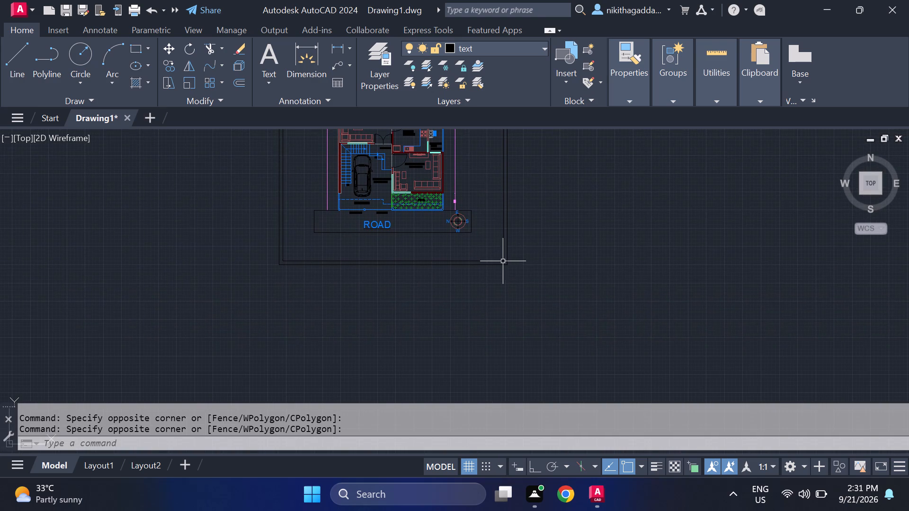
{"action": "left_click_drag", "start_coordinate": [611, 299], "coordinate": [531, 339]}
{"action": "left_click", "coordinate": [223, 376]}
{"action": "middle_click_drag", "start_coordinate": [667, 216], "coordinate": [696, 313]}
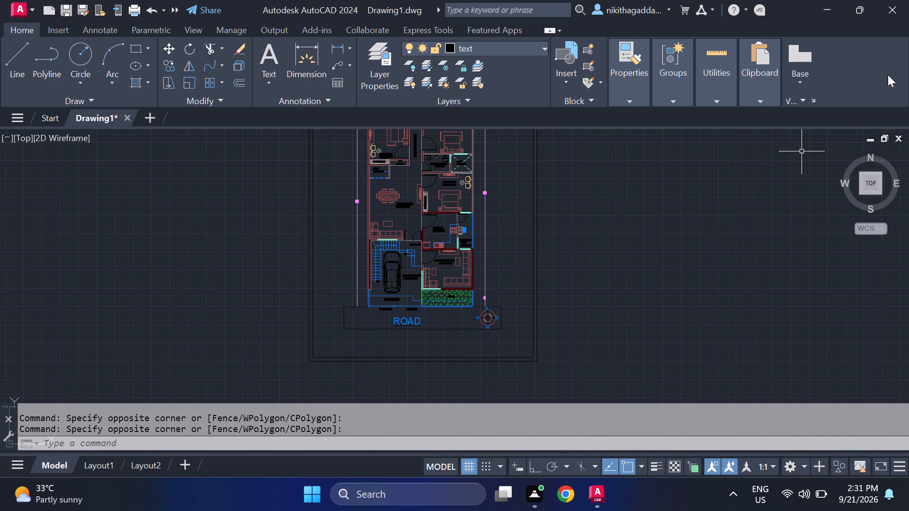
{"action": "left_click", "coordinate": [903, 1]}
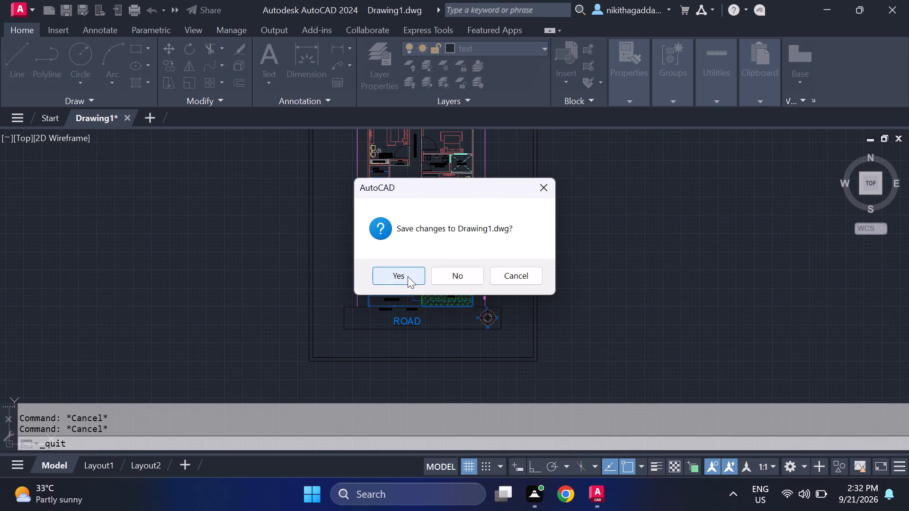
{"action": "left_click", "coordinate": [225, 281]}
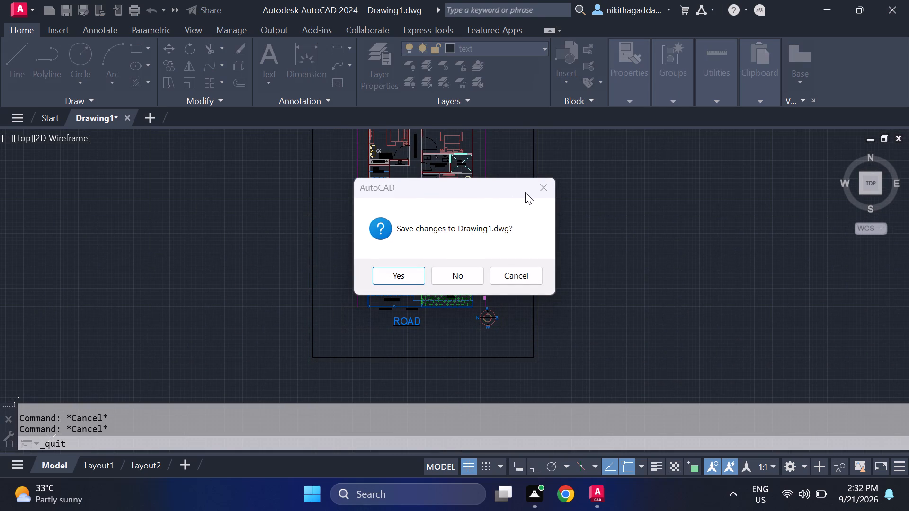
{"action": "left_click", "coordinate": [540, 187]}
Exit the program, saving the floor plan drawing in Documents under the file name "30X60-3BHK PLAN".
{"action": "scroll", "coordinate": [365, 207], "scroll_direction": "up", "scroll_amount": 2}
{"action": "middle_click_drag", "start_coordinate": [363, 212], "coordinate": [358, 388]}
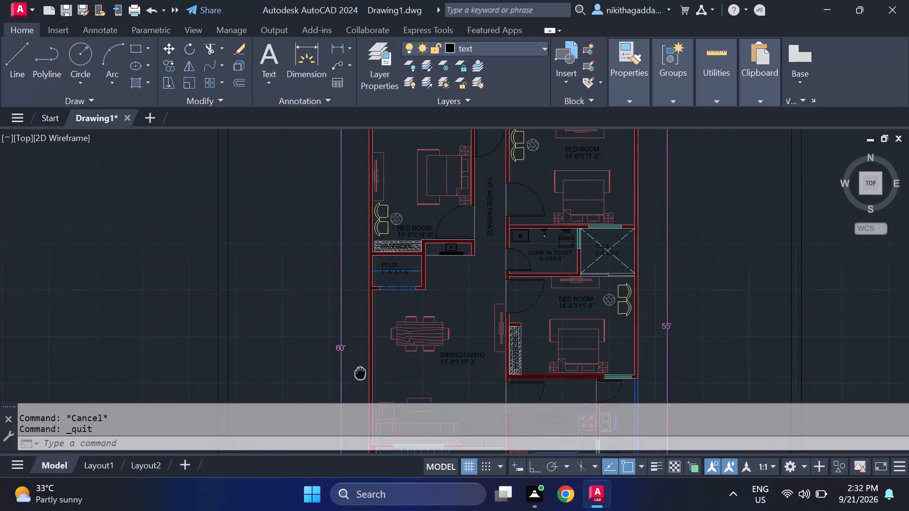
{"action": "middle_click_drag", "start_coordinate": [358, 388], "coordinate": [356, 397]}
{"action": "middle_click_drag", "start_coordinate": [496, 205], "coordinate": [436, 157]}
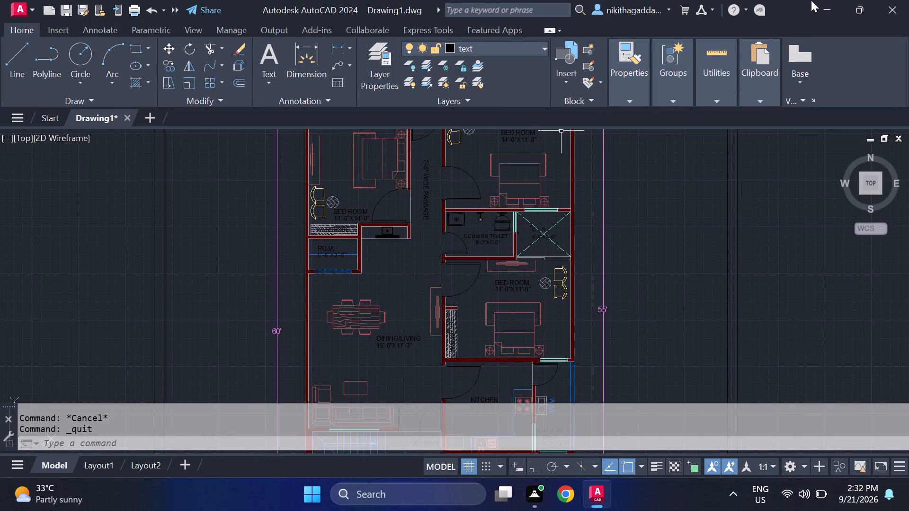
{"action": "left_click", "coordinate": [900, 4]}
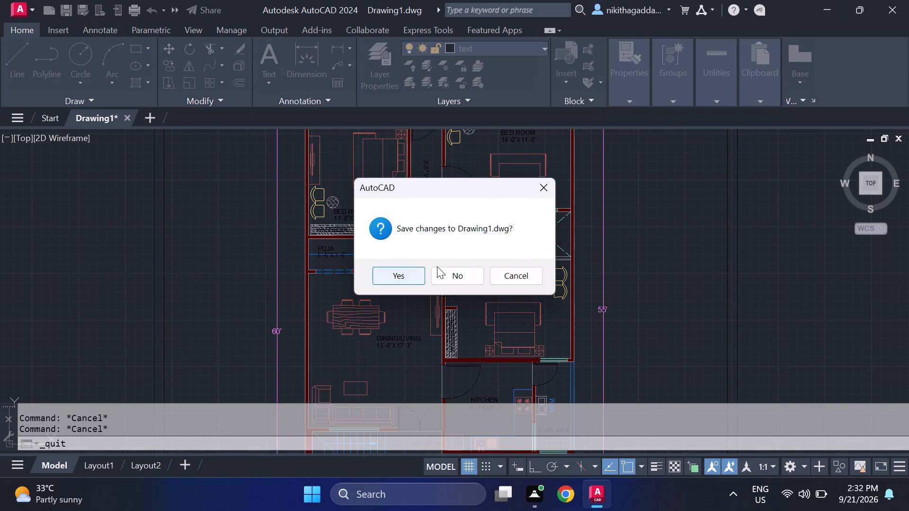
{"action": "left_click", "coordinate": [409, 271]}
{"action": "key", "text": "Delete"}
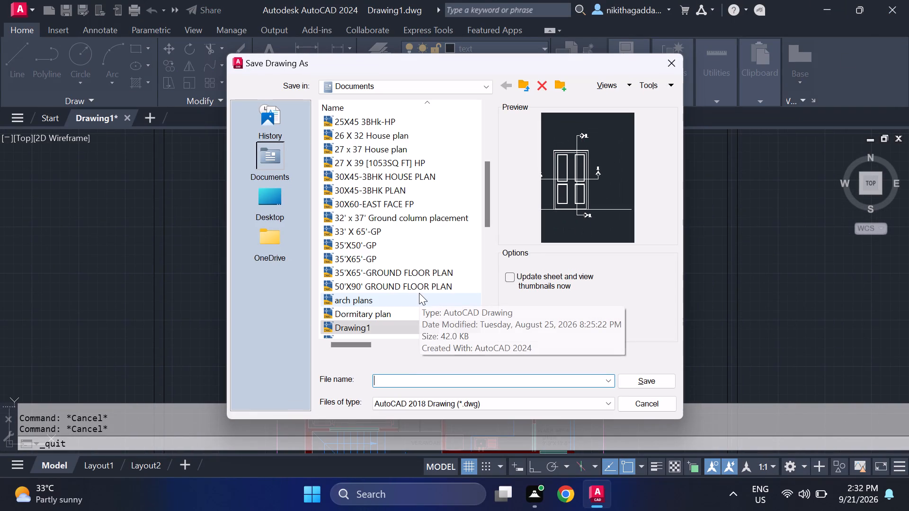
{"action": "type", "text": "60"}
{"action": "key", "text": "BackSpace"}
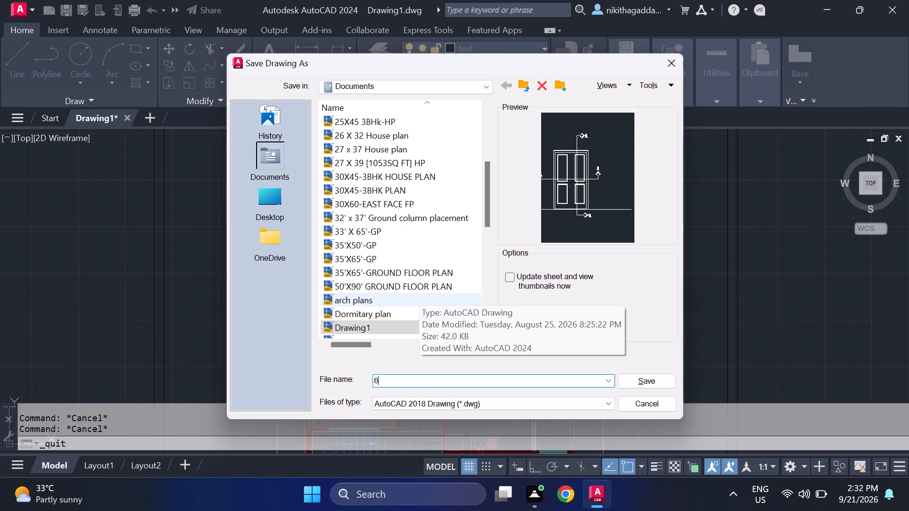
{"action": "key", "text": "BackSpace"}
{"action": "type", "text": "30"}
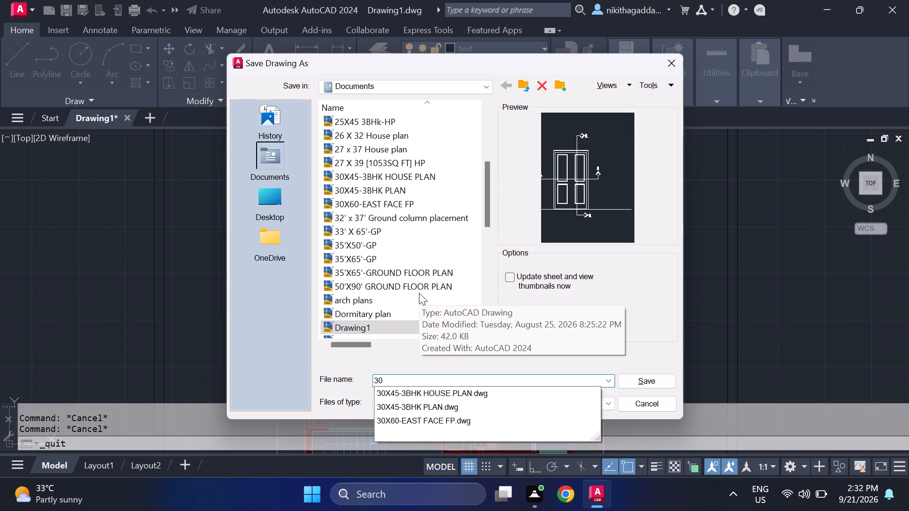
{"action": "key", "text": "x"}
{"action": "type", "text": "60-"}
{"action": "key", "text": "3"}
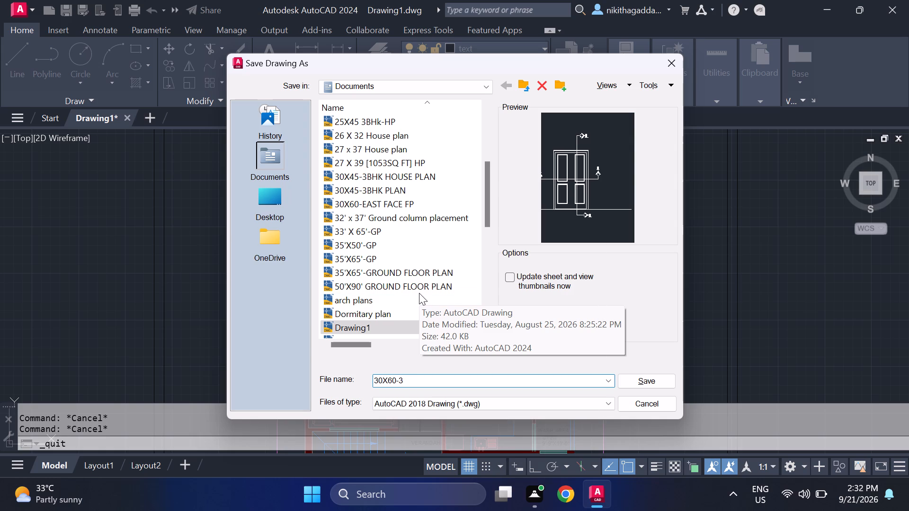
{"action": "type", "text": "BH"}
{"action": "type", "text": "K PLAN"}
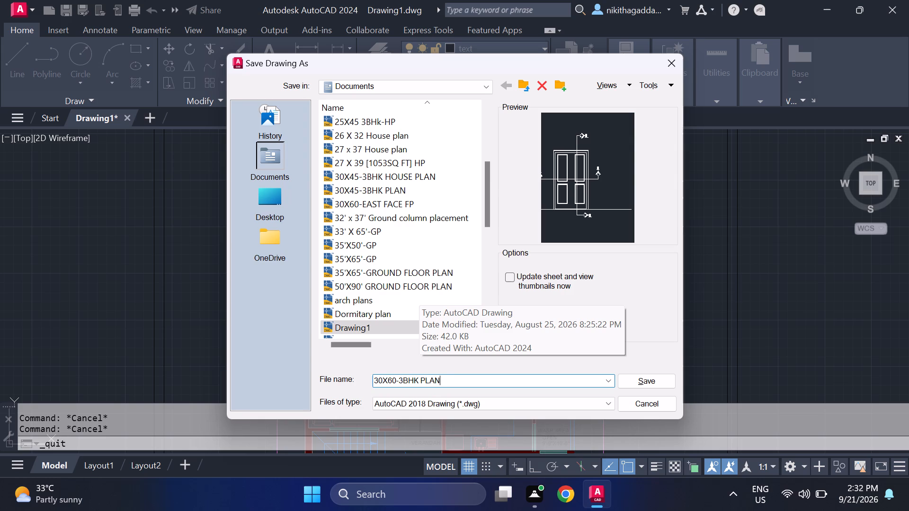
{"action": "key", "text": "Return"}
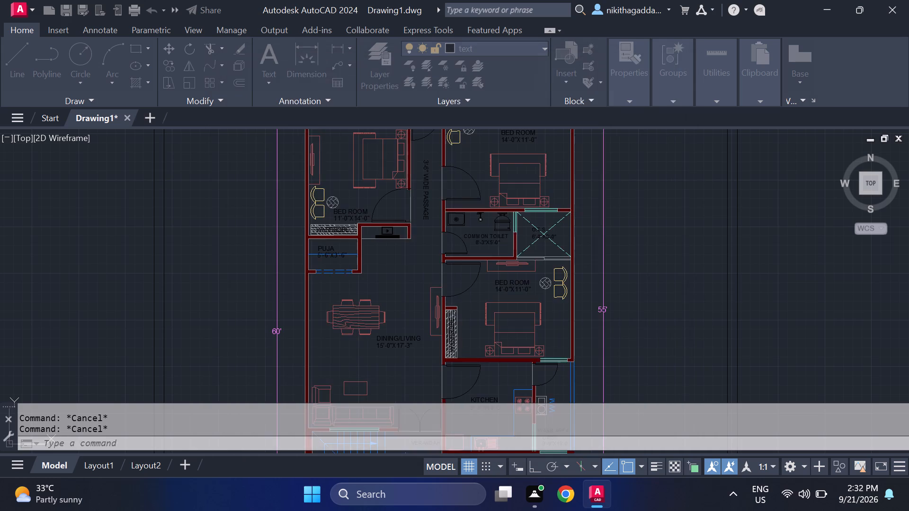
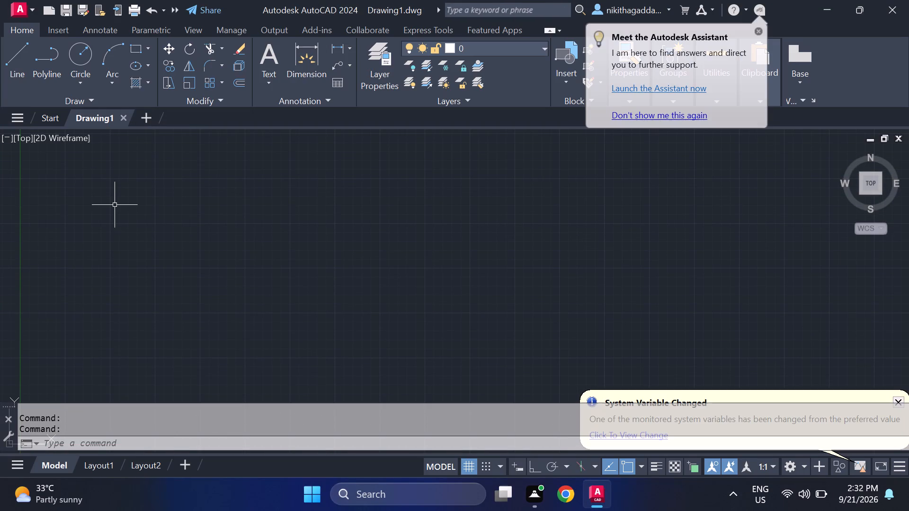
Dismiss the Autodesk Assistant and System Variable Changed notifications.
{"action": "left_click", "coordinate": [759, 29]}
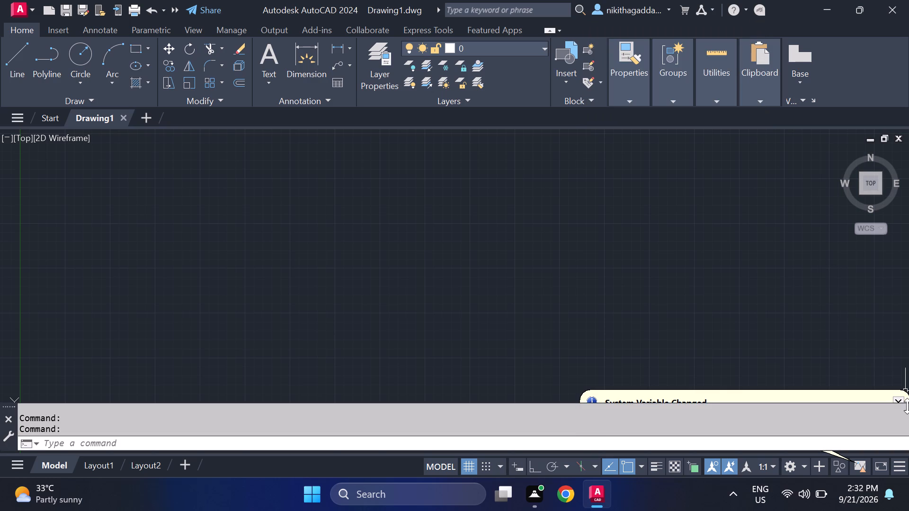
{"action": "left_click", "coordinate": [898, 399]}
Open the 30X60-3BHK PLAN drawing from the Documents folder.
{"action": "scroll", "coordinate": [442, 186], "scroll_direction": "down", "scroll_amount": 2}
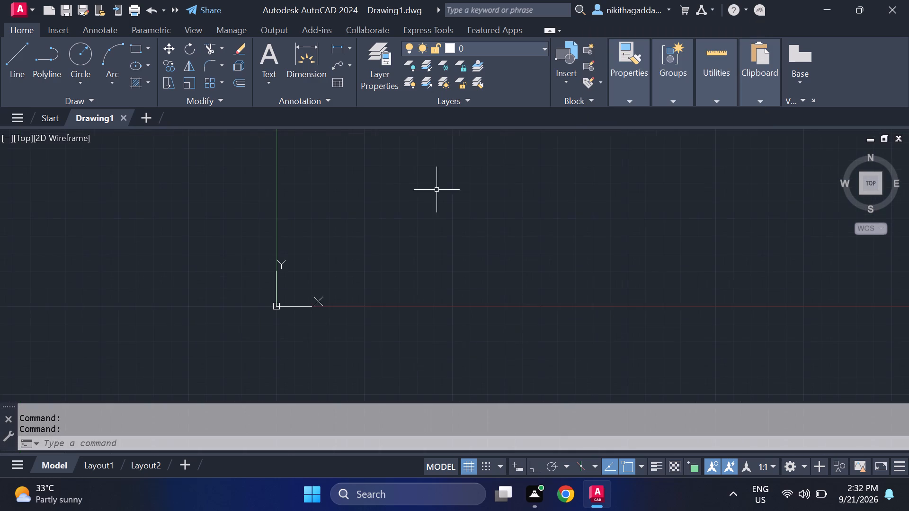
{"action": "middle_click_drag", "start_coordinate": [405, 207], "coordinate": [303, 273]}
{"action": "left_click", "coordinate": [15, 115]}
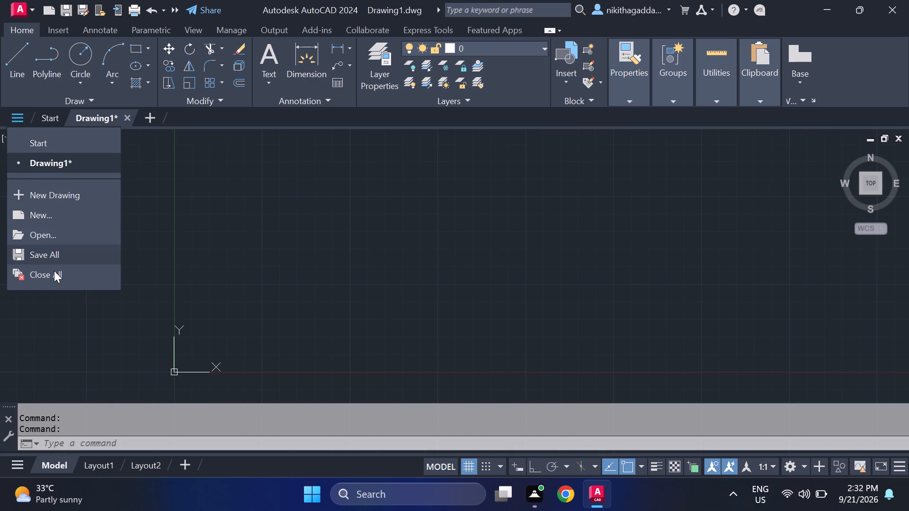
{"action": "left_click", "coordinate": [64, 237]}
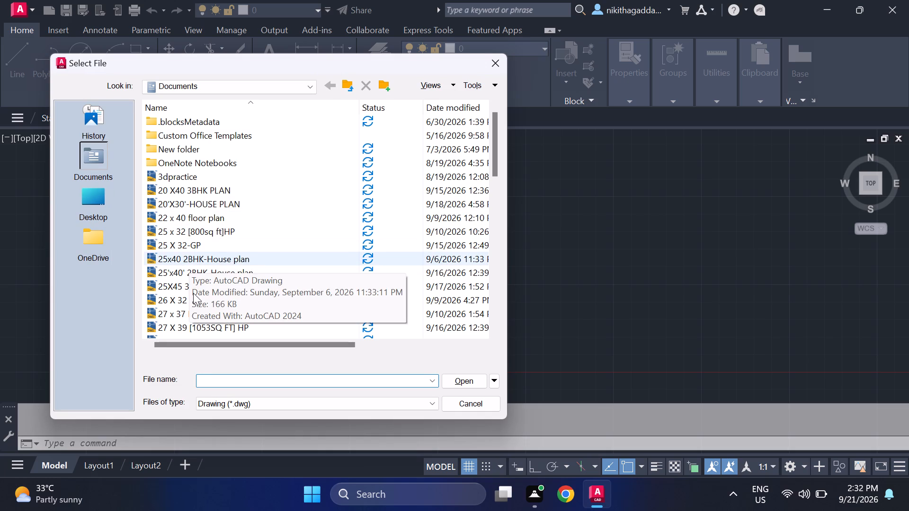
{"action": "scroll", "coordinate": [206, 218], "scroll_direction": "down", "scroll_amount": 1}
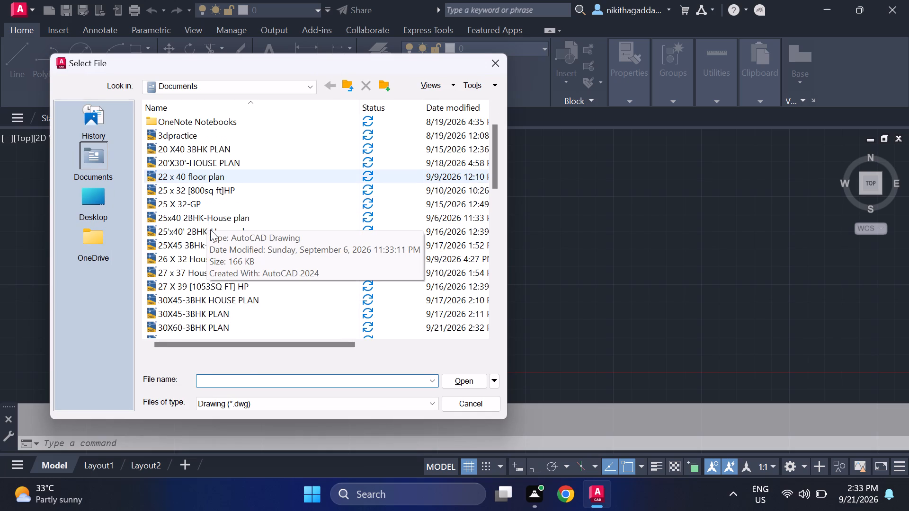
{"action": "left_click", "coordinate": [212, 323]}
{"action": "left_click", "coordinate": [474, 379]}
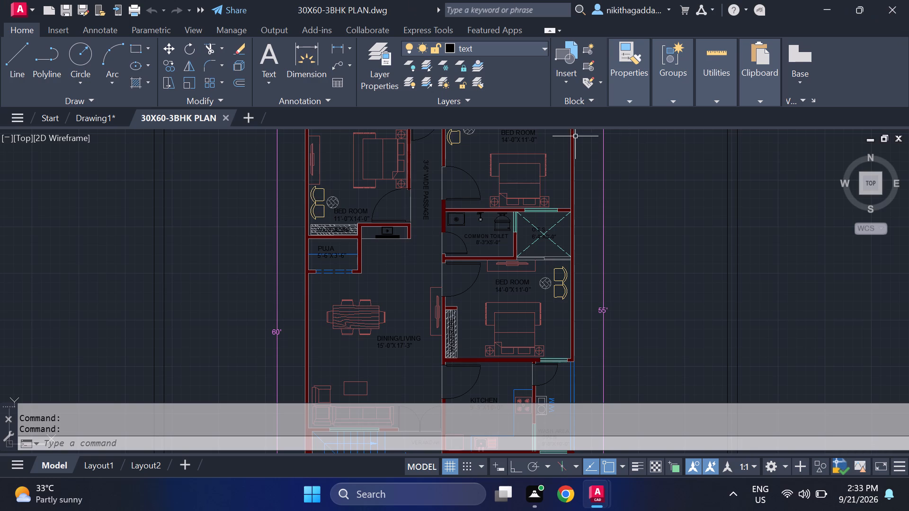
Set up Layout1's page with the DWG To PDF.pc3 plotter, ISO full bleed A4 (297.00 x 210.00 MM) paper and 1:1 scale.
{"action": "left_click", "coordinate": [107, 462]}
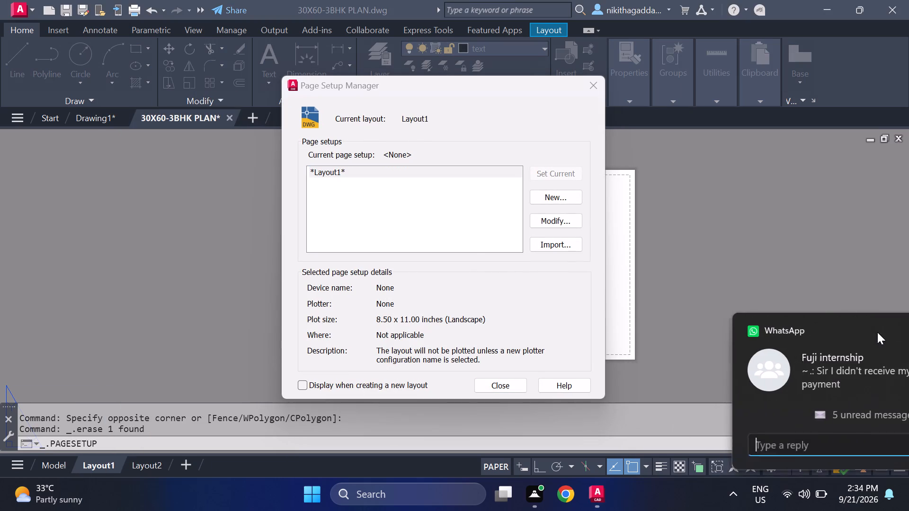
{"action": "left_click", "coordinate": [537, 221]}
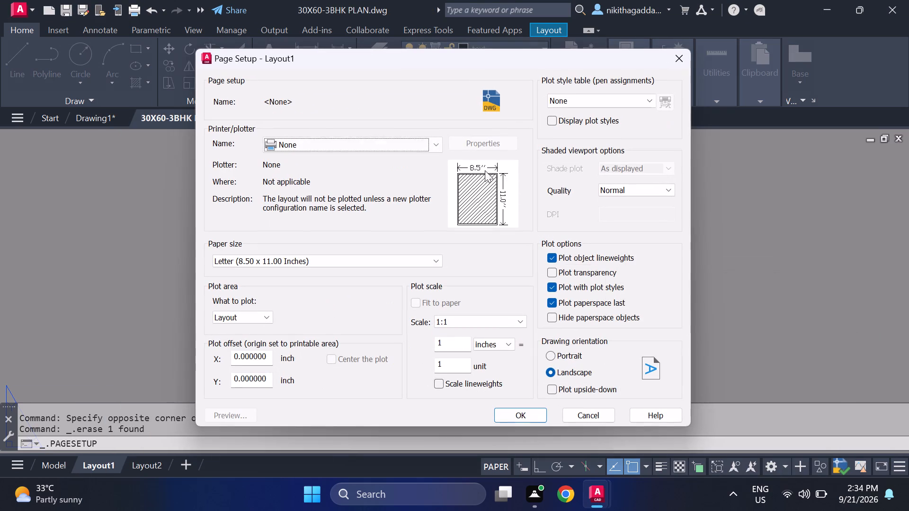
{"action": "left_click", "coordinate": [438, 146]}
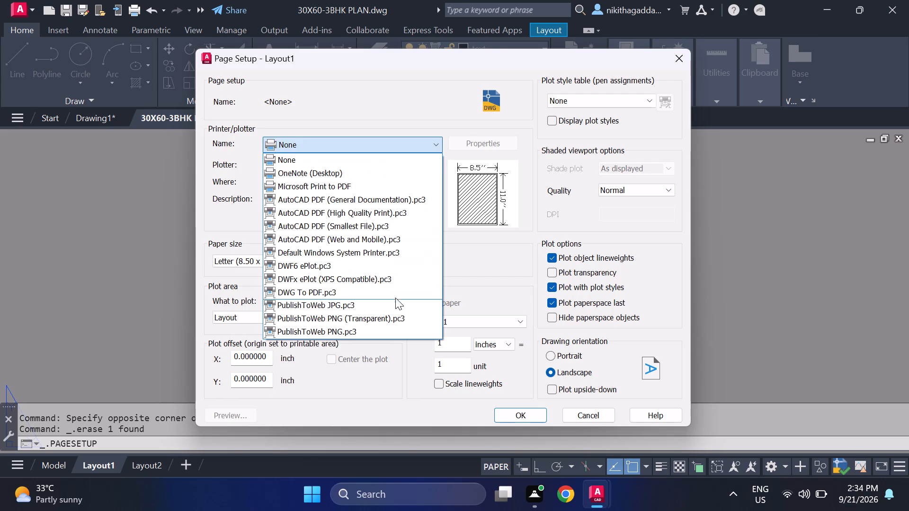
{"action": "left_click", "coordinate": [395, 297]}
{"action": "left_click", "coordinate": [403, 260]}
{"action": "scroll", "coordinate": [399, 186], "scroll_direction": "down", "scroll_amount": 7}
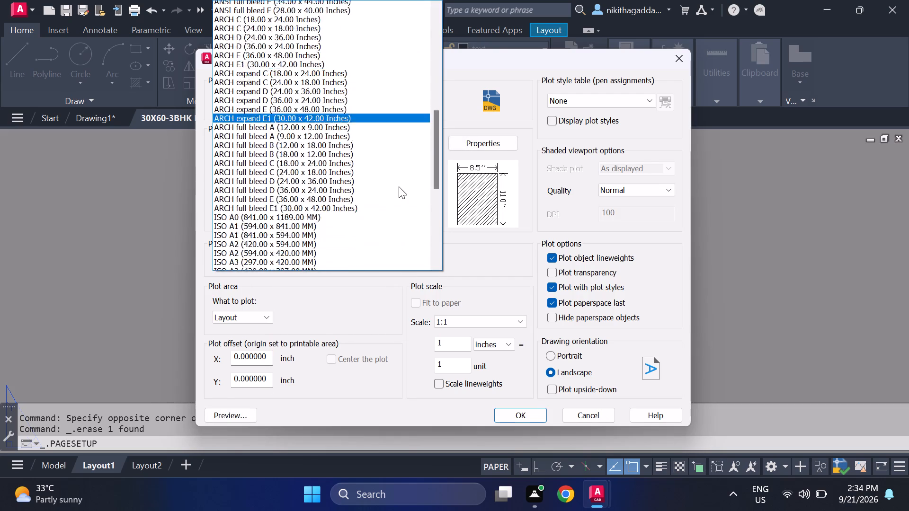
{"action": "scroll", "coordinate": [399, 186], "scroll_direction": "down", "scroll_amount": 6}
{"action": "scroll", "coordinate": [342, 210], "scroll_direction": "down", "scroll_amount": 2}
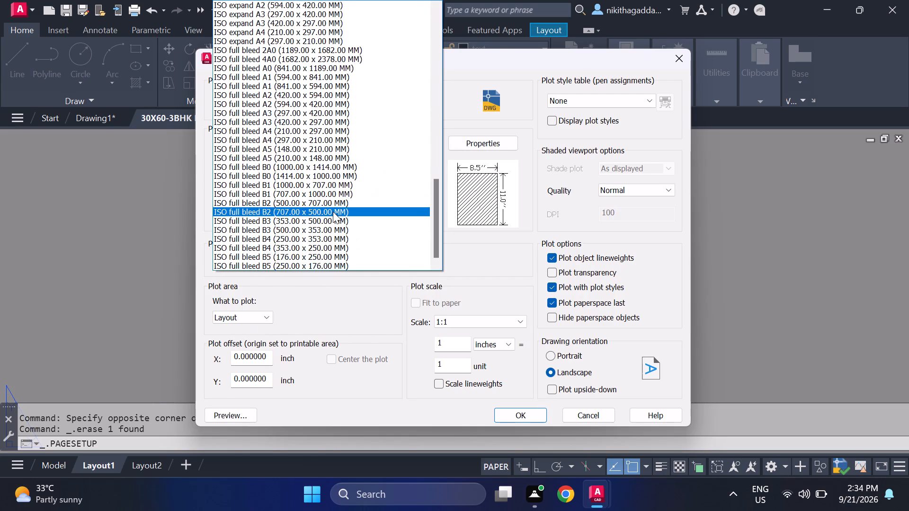
{"action": "left_click", "coordinate": [289, 138]}
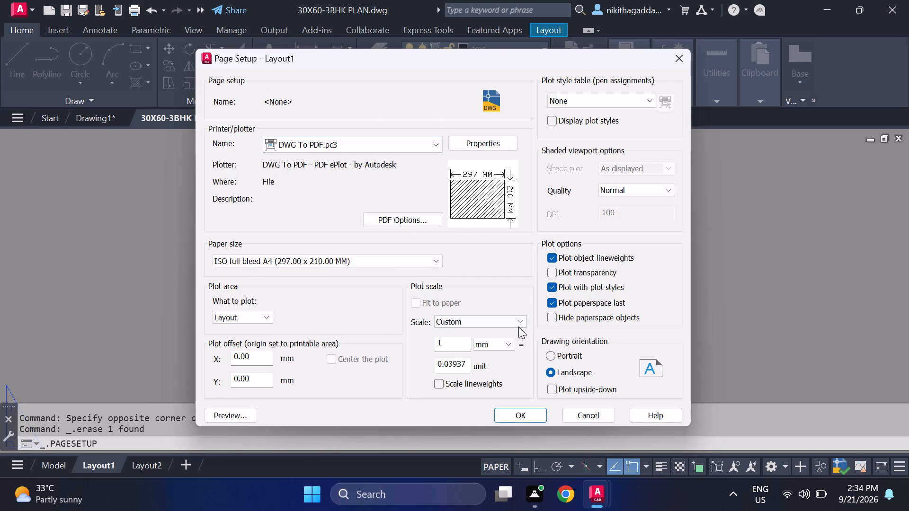
{"action": "left_click", "coordinate": [517, 322]}
{"action": "left_click", "coordinate": [484, 59]}
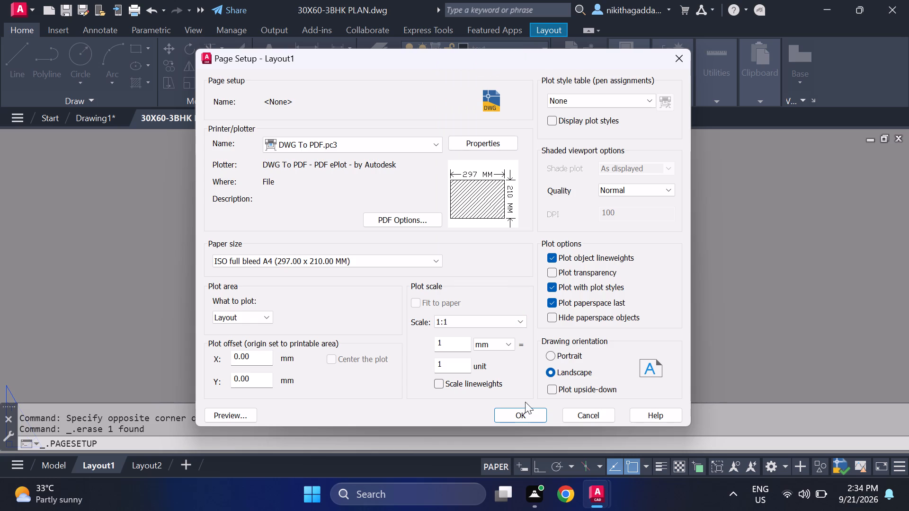
{"action": "left_click", "coordinate": [518, 417]}
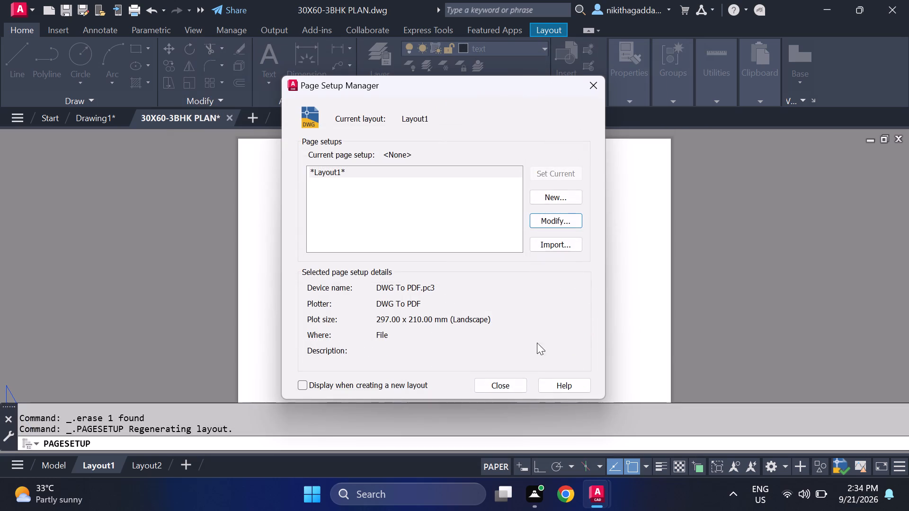
{"action": "left_click", "coordinate": [544, 175]}
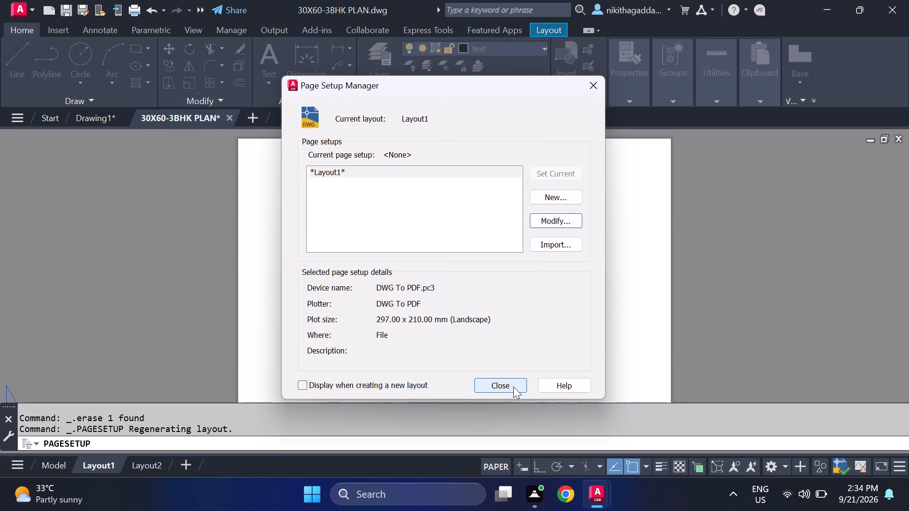
{"action": "left_click", "coordinate": [513, 387]}
Create a single viewport covering the whole Layout1 sheet, from its upper-left corner to its lower-right corner.
{"action": "scroll", "coordinate": [566, 310], "scroll_direction": "down", "scroll_amount": 1}
{"action": "middle_click_drag", "start_coordinate": [566, 310], "coordinate": [544, 299]}
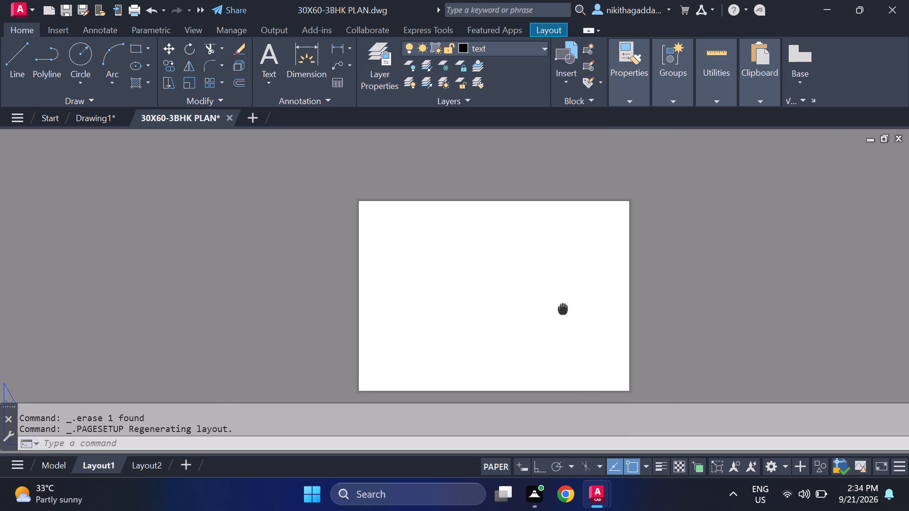
{"action": "middle_click_drag", "start_coordinate": [544, 299], "coordinate": [518, 291]}
{"action": "type", "text": "VIEWPORTS"}
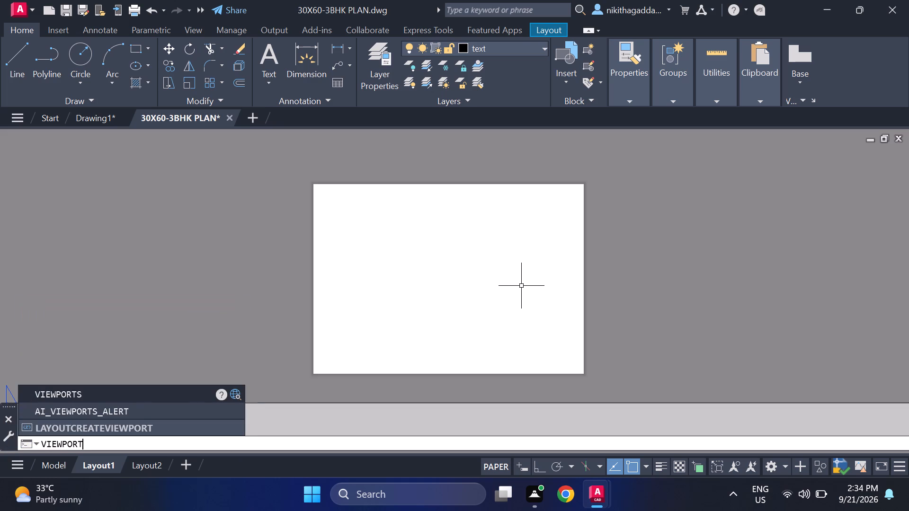
{"action": "key", "text": "Return"}
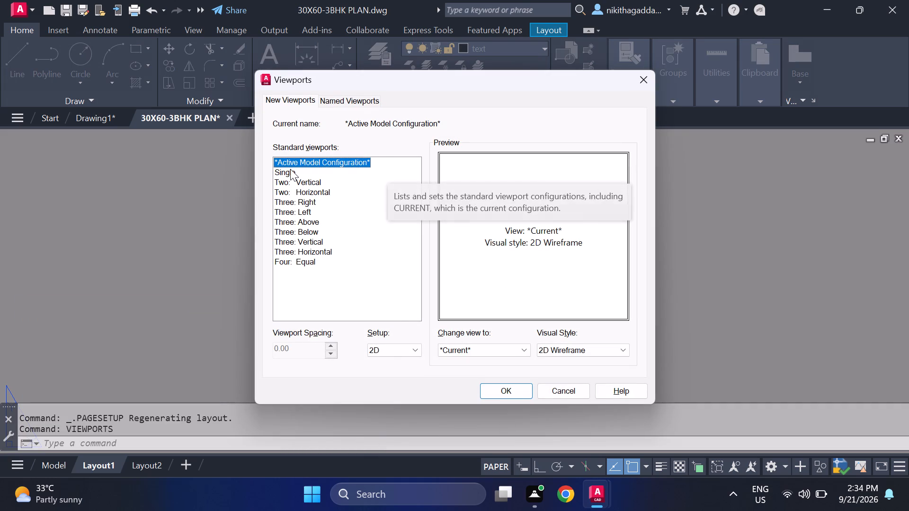
{"action": "left_click", "coordinate": [290, 169]}
{"action": "left_click", "coordinate": [503, 389]}
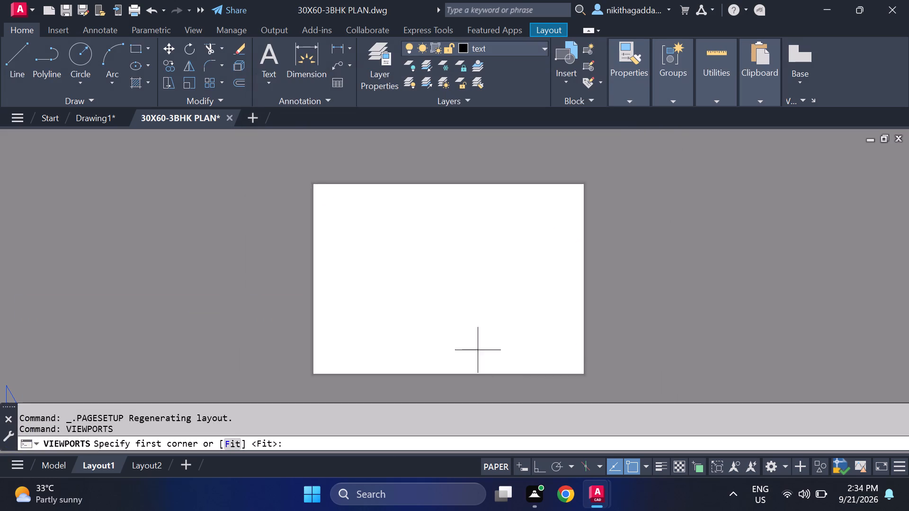
{"action": "scroll", "coordinate": [312, 176], "scroll_direction": "up", "scroll_amount": 3}
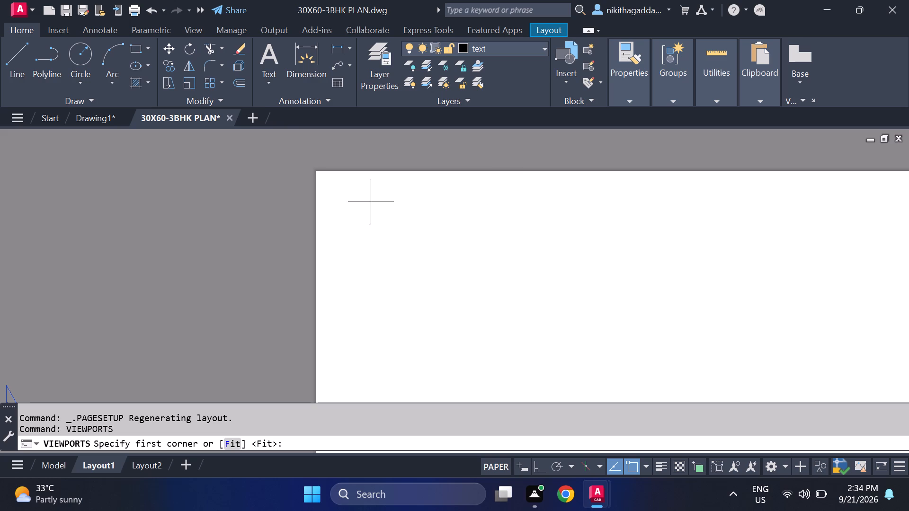
{"action": "scroll", "coordinate": [310, 169], "scroll_direction": "up", "scroll_amount": 3}
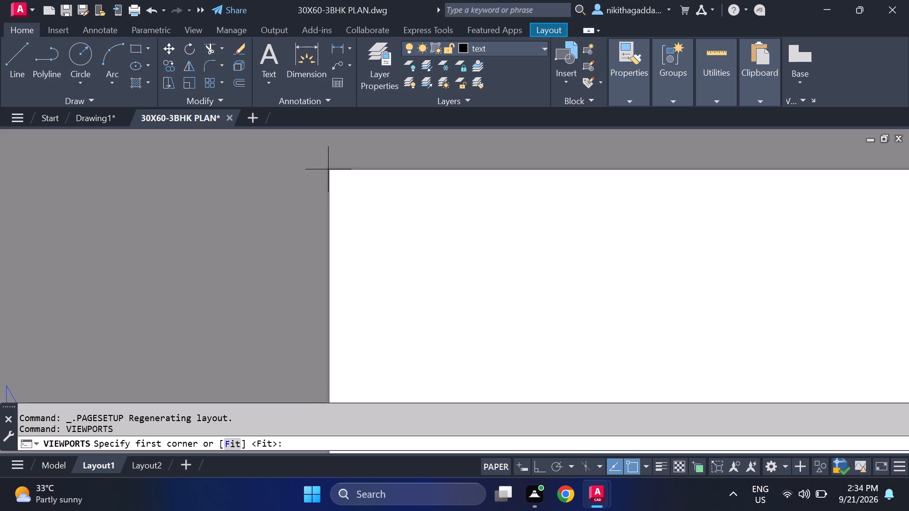
{"action": "left_click", "coordinate": [330, 170]}
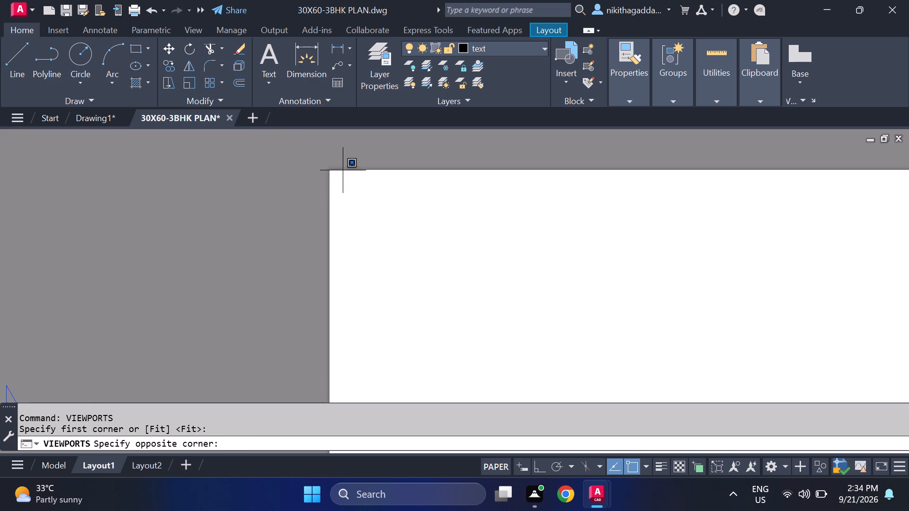
{"action": "scroll", "coordinate": [466, 214], "scroll_direction": "down", "scroll_amount": 4}
{"action": "middle_click_drag", "start_coordinate": [562, 281], "coordinate": [196, 161]}
{"action": "scroll", "coordinate": [302, 223], "scroll_direction": "down", "scroll_amount": 2}
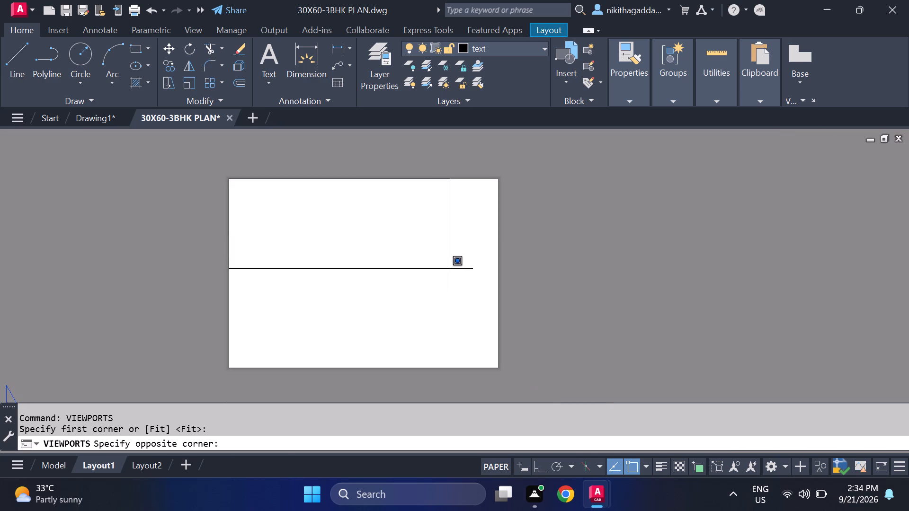
{"action": "scroll", "coordinate": [498, 376], "scroll_direction": "up", "scroll_amount": 4}
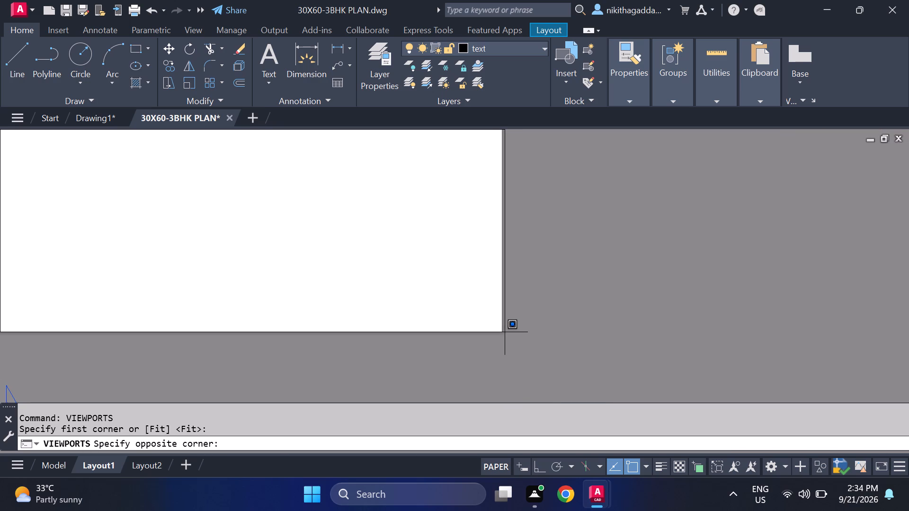
{"action": "left_click", "coordinate": [502, 333]}
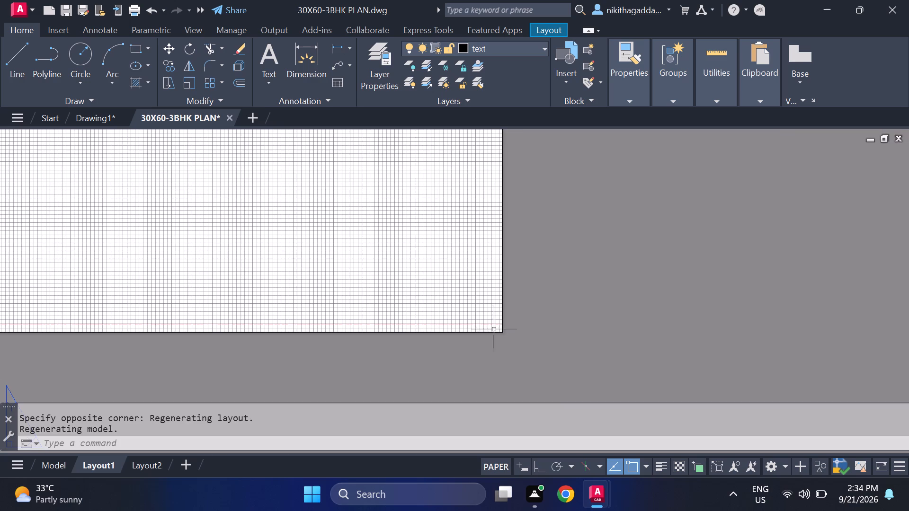
Create a second single viewport from the lower-left corner of the plan's border to the sheet's lower-left corner.
{"action": "scroll", "coordinate": [462, 324], "scroll_direction": "down", "scroll_amount": 3}
{"action": "middle_click_drag", "start_coordinate": [300, 271], "coordinate": [466, 388]}
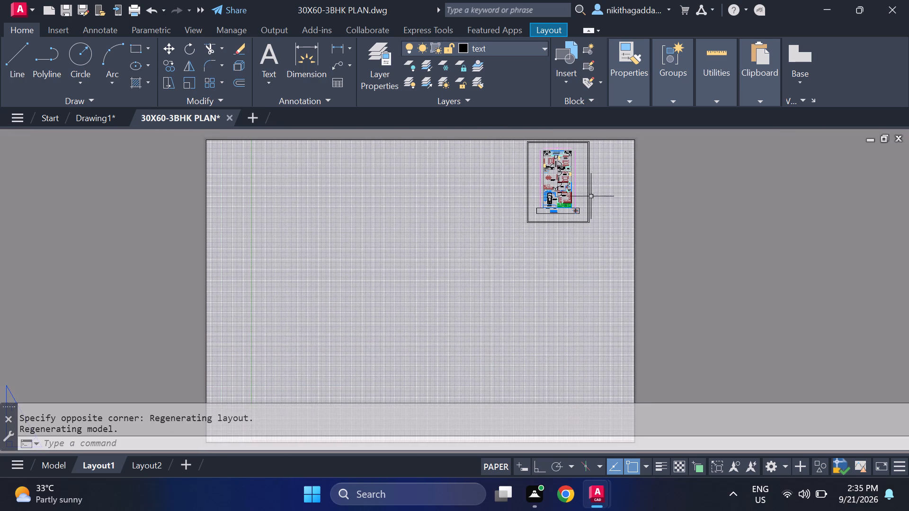
{"action": "middle_click_drag", "start_coordinate": [546, 252], "coordinate": [539, 217]}
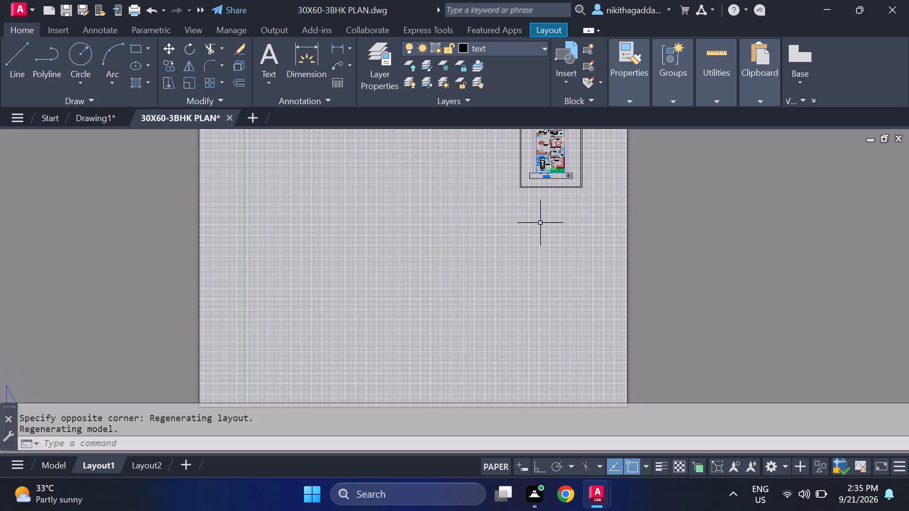
{"action": "type", "text": "VIEW"}
{"action": "type", "text": "PORTS"}
{"action": "key", "text": "Return"}
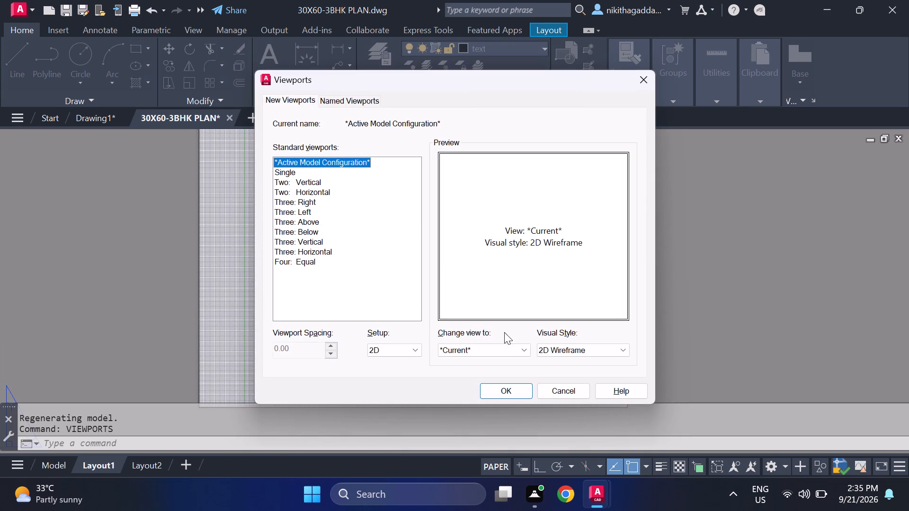
{"action": "left_click", "coordinate": [287, 173]}
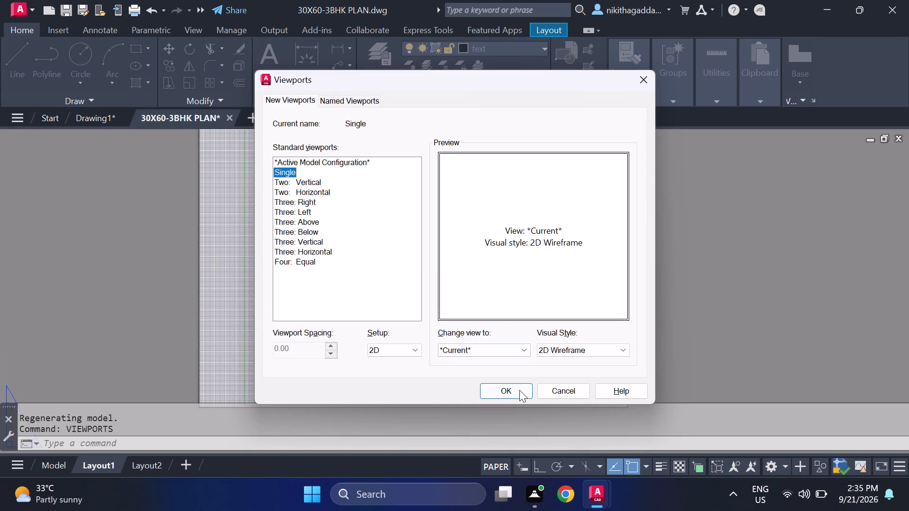
{"action": "left_click", "coordinate": [521, 391]}
{"action": "scroll", "coordinate": [520, 193], "scroll_direction": "up", "scroll_amount": 3}
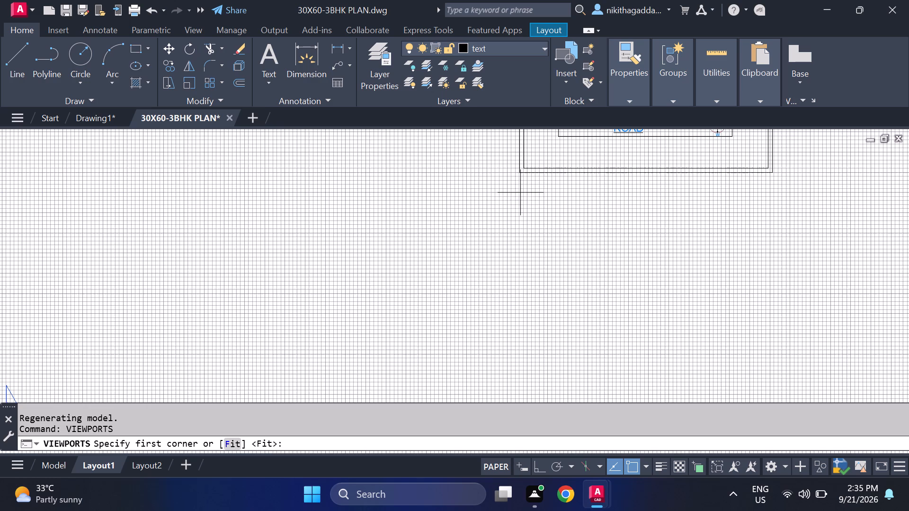
{"action": "left_click", "coordinate": [519, 170]}
{"action": "scroll", "coordinate": [330, 353], "scroll_direction": "down", "scroll_amount": 3}
{"action": "middle_click_drag", "start_coordinate": [326, 364], "coordinate": [383, 318]}
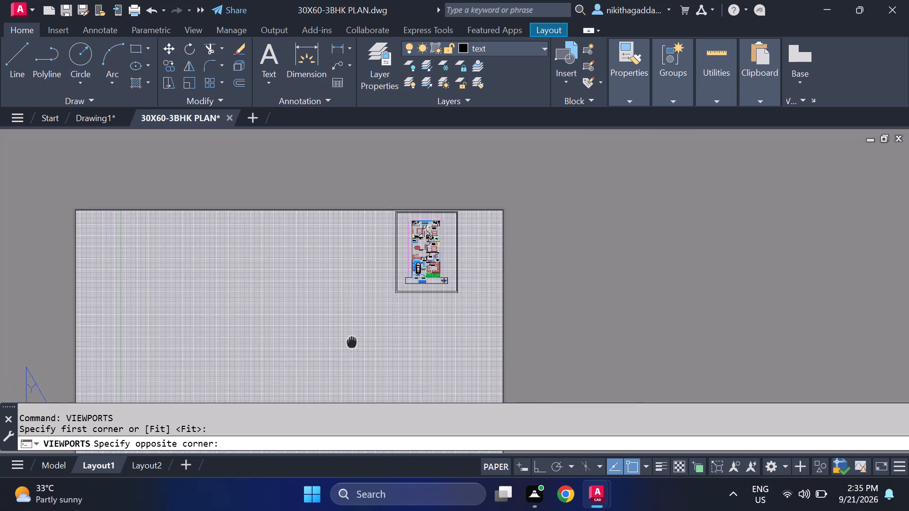
{"action": "middle_click_drag", "start_coordinate": [383, 318], "coordinate": [540, 173]}
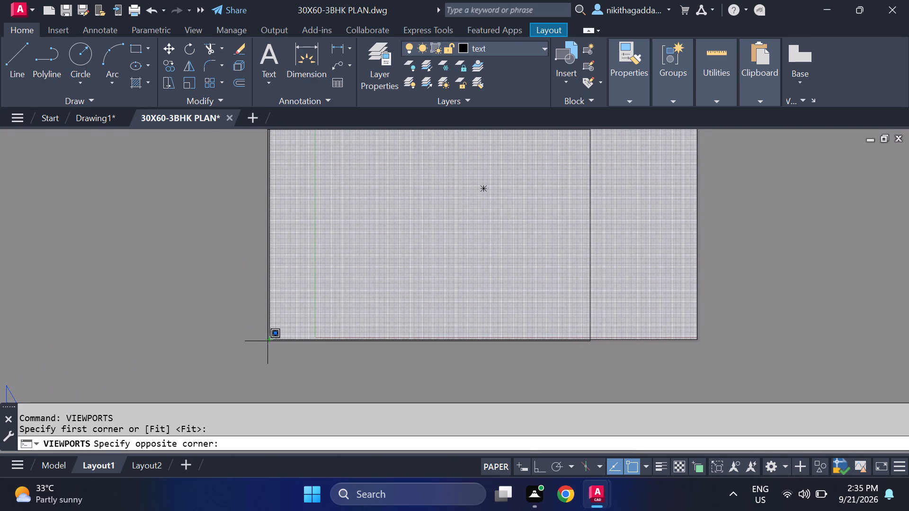
{"action": "left_click", "coordinate": [267, 341]}
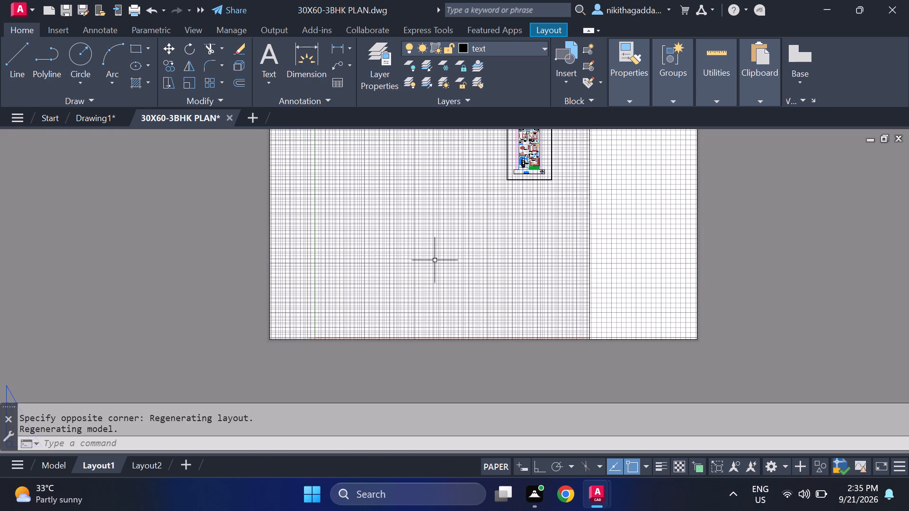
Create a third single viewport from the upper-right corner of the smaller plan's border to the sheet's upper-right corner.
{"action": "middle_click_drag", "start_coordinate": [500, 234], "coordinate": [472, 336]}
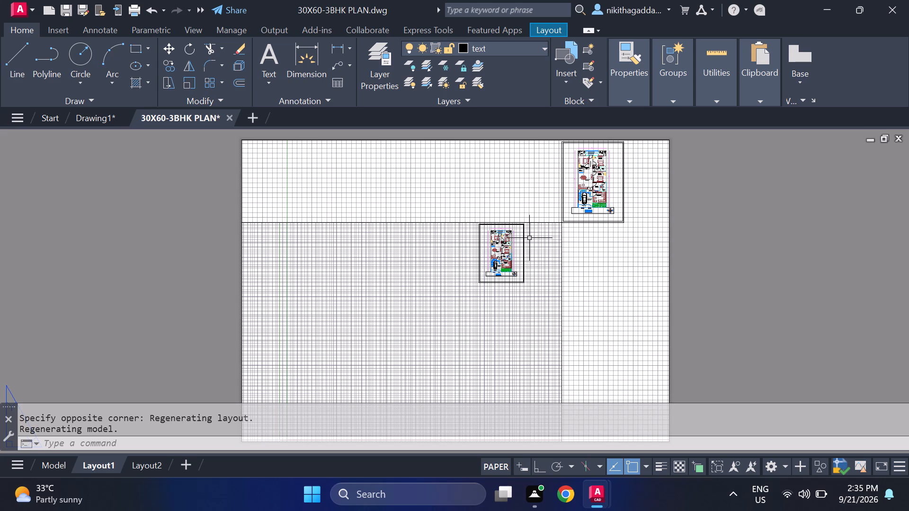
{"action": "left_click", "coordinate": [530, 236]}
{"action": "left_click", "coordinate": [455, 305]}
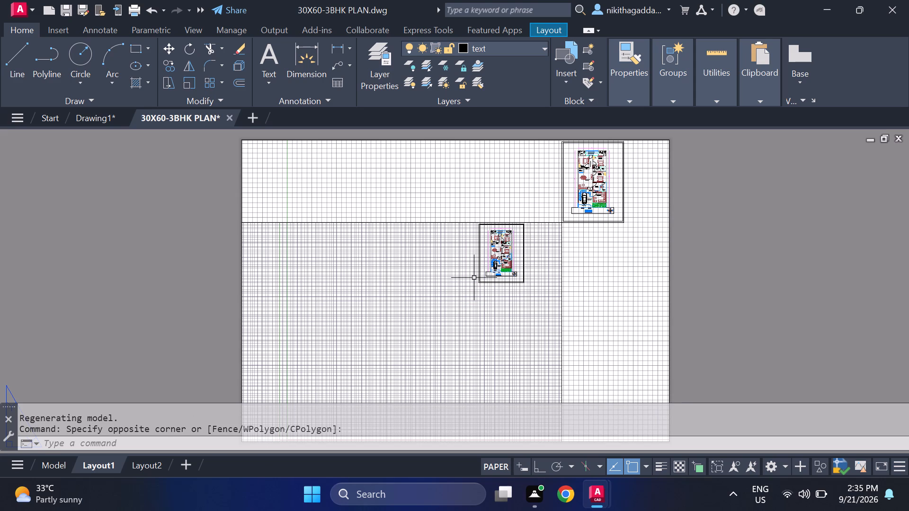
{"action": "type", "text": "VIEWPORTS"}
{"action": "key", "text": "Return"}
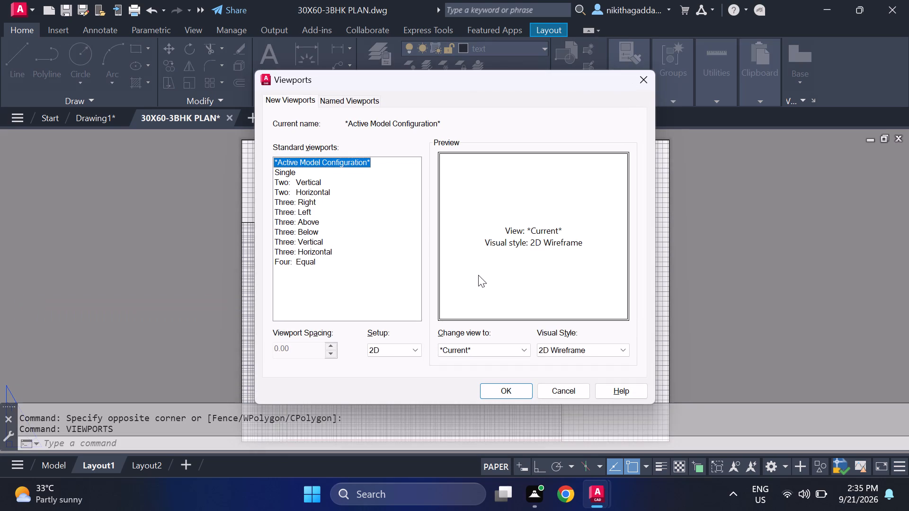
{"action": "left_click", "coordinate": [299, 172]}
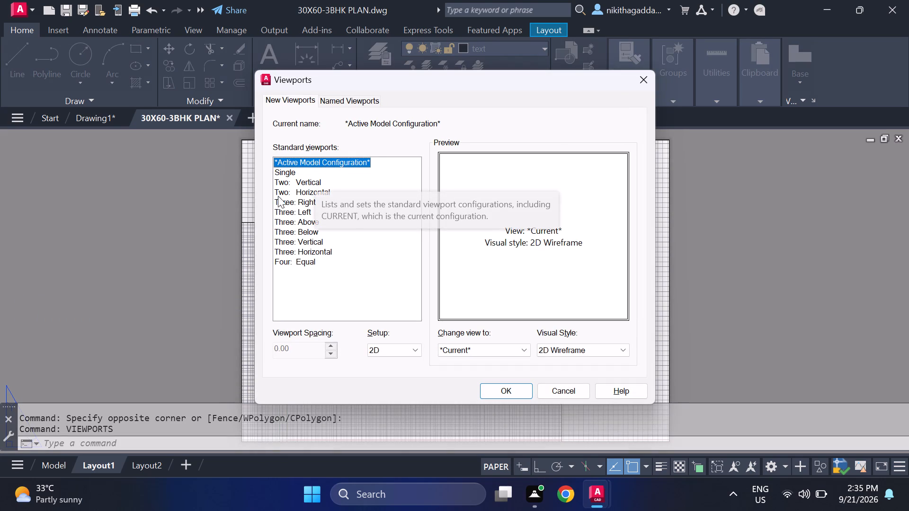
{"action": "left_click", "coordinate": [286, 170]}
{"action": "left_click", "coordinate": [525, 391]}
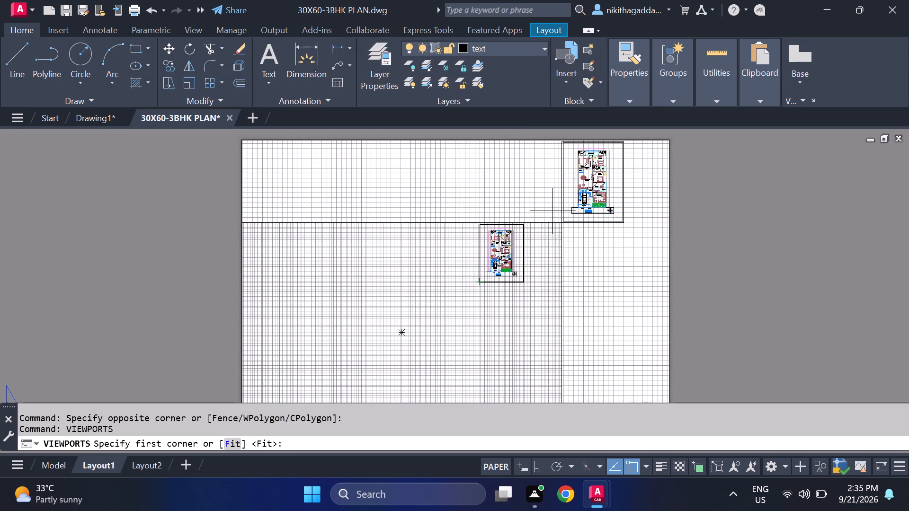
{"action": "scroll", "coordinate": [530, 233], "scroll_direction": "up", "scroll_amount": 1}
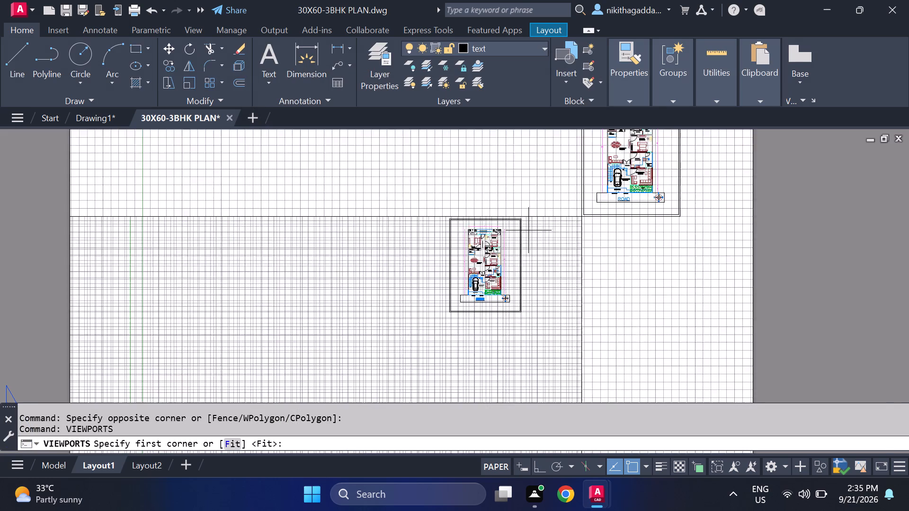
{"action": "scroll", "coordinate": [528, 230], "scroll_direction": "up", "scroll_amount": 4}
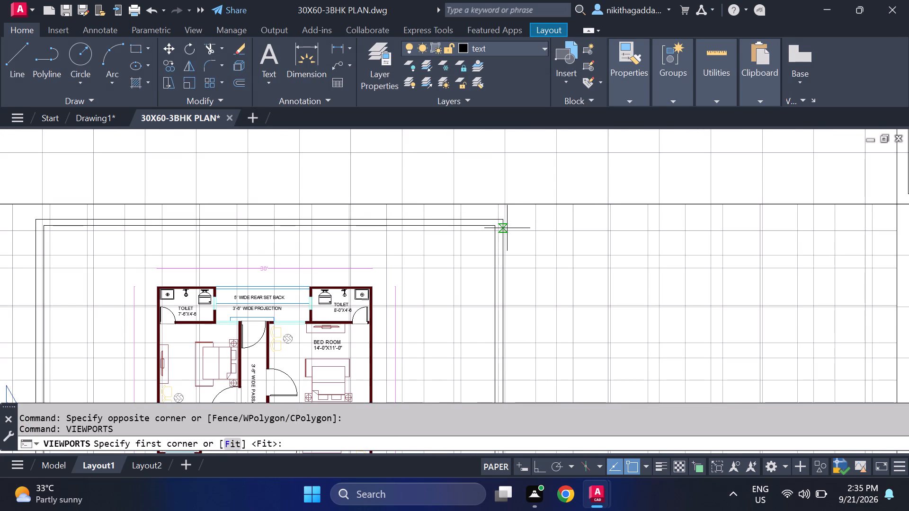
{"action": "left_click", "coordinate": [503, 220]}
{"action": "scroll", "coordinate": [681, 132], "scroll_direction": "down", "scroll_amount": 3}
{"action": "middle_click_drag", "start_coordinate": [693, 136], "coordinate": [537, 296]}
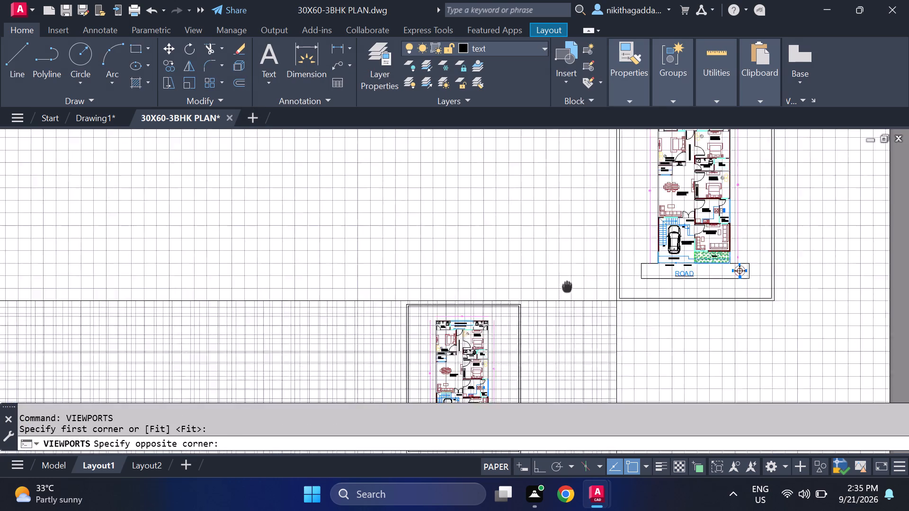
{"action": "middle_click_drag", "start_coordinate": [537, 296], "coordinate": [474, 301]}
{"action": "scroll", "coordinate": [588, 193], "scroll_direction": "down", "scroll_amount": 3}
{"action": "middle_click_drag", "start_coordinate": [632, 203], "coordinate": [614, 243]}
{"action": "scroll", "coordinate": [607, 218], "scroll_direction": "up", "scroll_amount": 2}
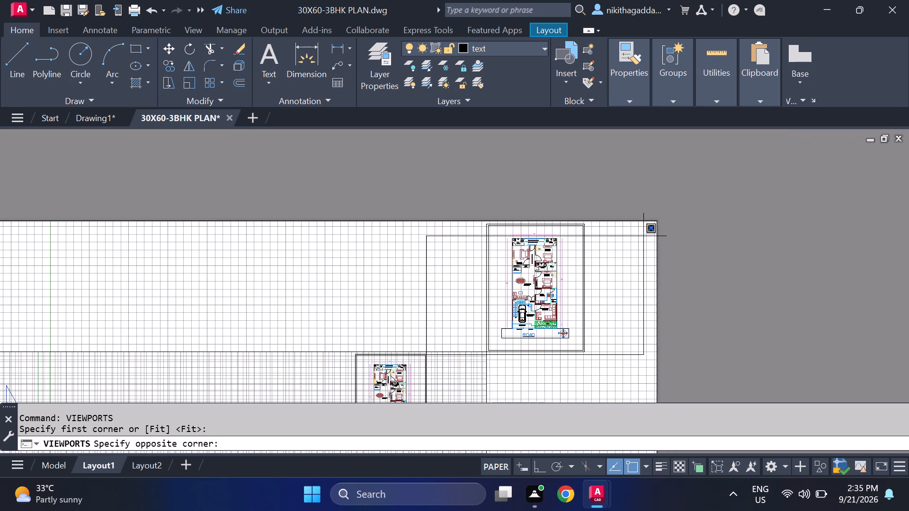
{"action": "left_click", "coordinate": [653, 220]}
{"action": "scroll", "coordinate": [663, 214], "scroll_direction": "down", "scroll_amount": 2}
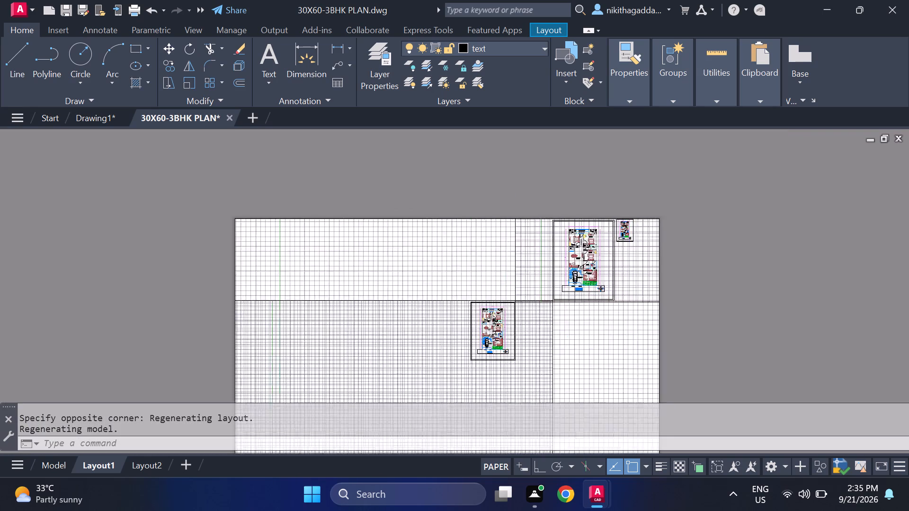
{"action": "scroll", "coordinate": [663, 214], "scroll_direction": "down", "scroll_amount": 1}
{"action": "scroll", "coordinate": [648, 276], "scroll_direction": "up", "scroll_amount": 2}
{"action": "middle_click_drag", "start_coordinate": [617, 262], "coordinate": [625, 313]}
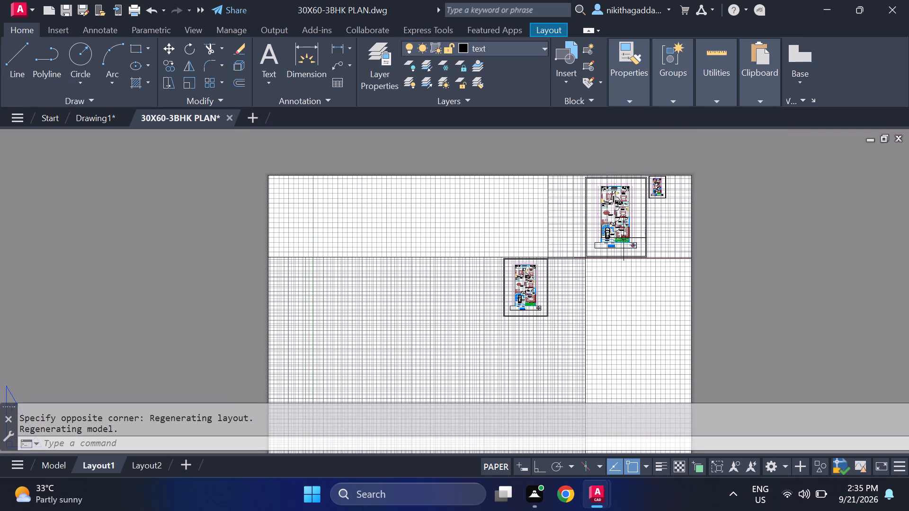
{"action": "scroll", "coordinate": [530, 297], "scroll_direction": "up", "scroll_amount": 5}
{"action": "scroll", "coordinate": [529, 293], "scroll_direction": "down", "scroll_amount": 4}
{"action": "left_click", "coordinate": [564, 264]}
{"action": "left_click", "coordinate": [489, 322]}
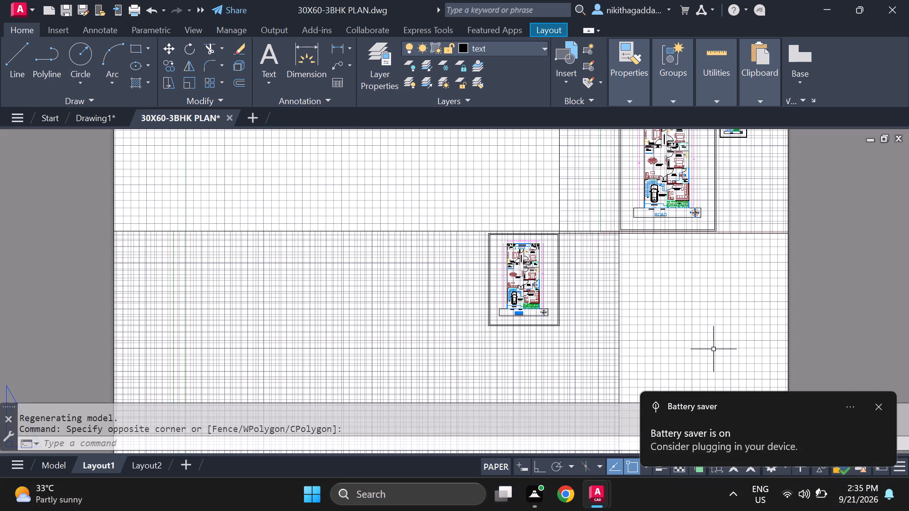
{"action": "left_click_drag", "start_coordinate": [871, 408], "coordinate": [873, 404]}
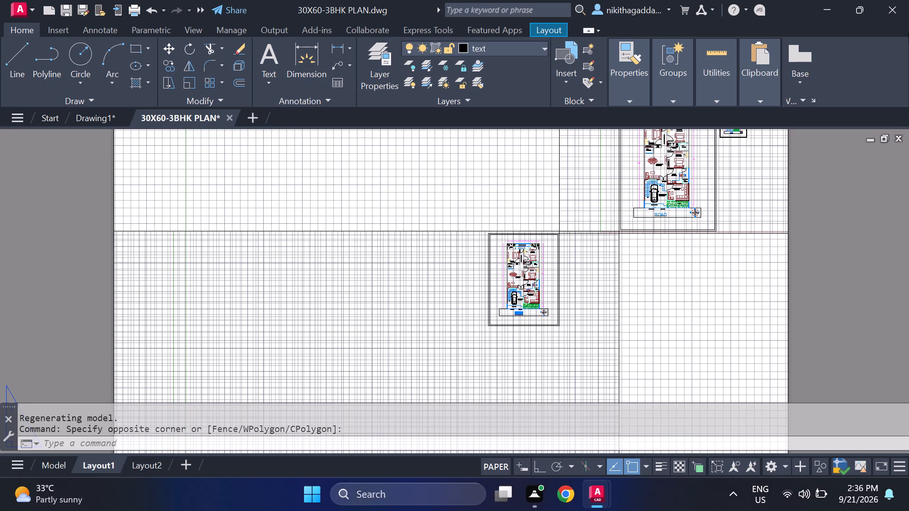
Delete the two smaller overlapping viewports from Layout1, keeping only the full-sheet viewport.
{"action": "scroll", "coordinate": [429, 285], "scroll_direction": "down", "scroll_amount": 3}
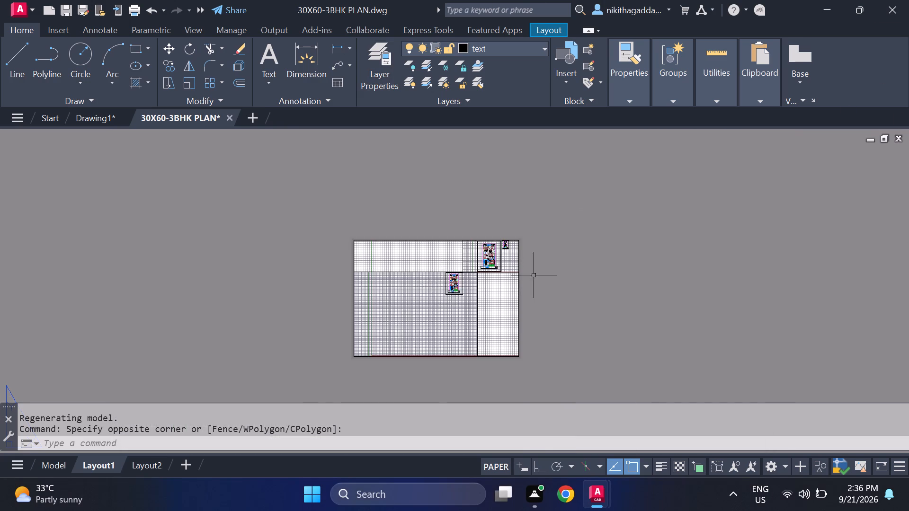
{"action": "scroll", "coordinate": [518, 281], "scroll_direction": "up", "scroll_amount": 4}
{"action": "scroll", "coordinate": [427, 270], "scroll_direction": "down", "scroll_amount": 1}
{"action": "middle_click_drag", "start_coordinate": [454, 229], "coordinate": [476, 313]}
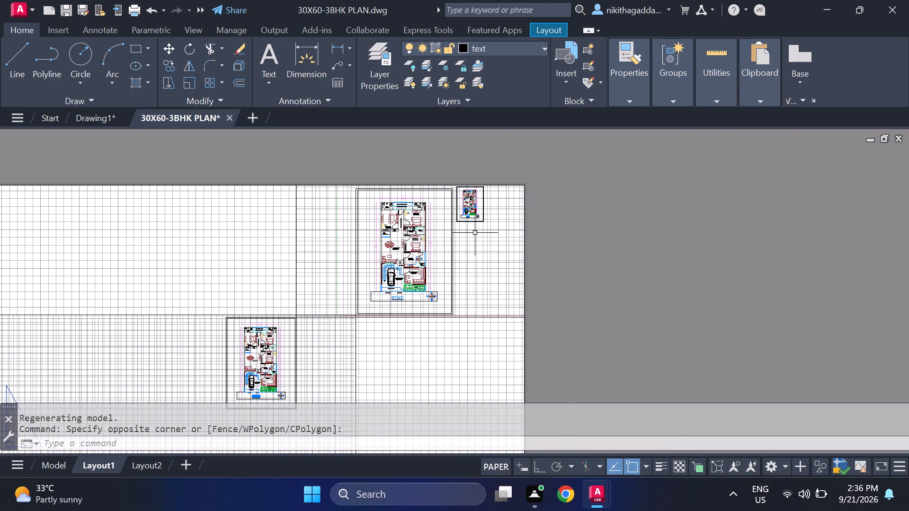
{"action": "left_click_drag", "start_coordinate": [495, 207], "coordinate": [491, 215]}
{"action": "left_click", "coordinate": [289, 289]}
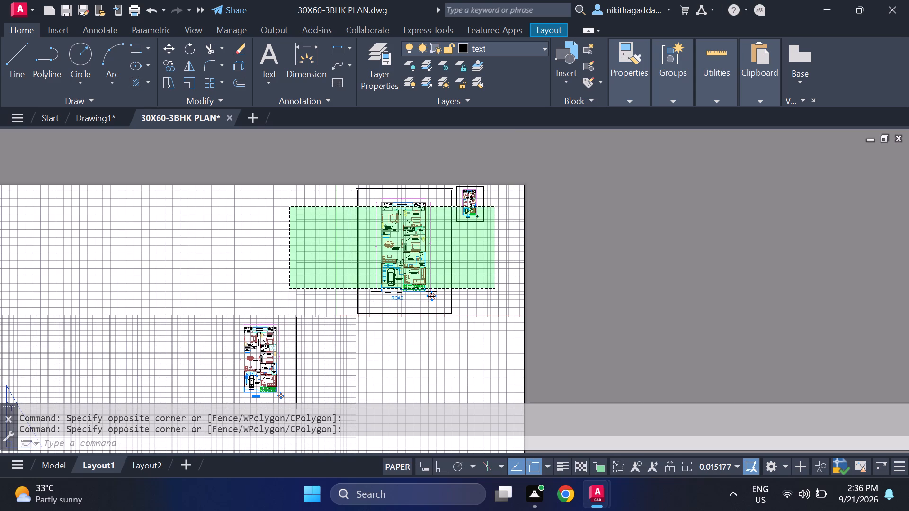
{"action": "key", "text": "Delete"}
{"action": "middle_click_drag", "start_coordinate": [318, 271], "coordinate": [330, 256]}
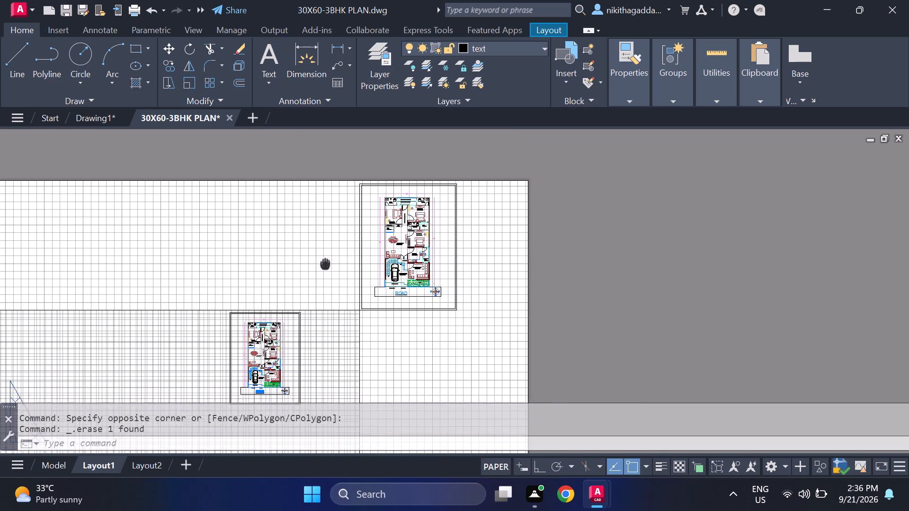
{"action": "middle_click_drag", "start_coordinate": [330, 256], "coordinate": [460, 146]}
{"action": "left_click_drag", "start_coordinate": [570, 251], "coordinate": [558, 263]}
{"action": "left_click", "coordinate": [156, 342]}
{"action": "key", "text": "Delete"}
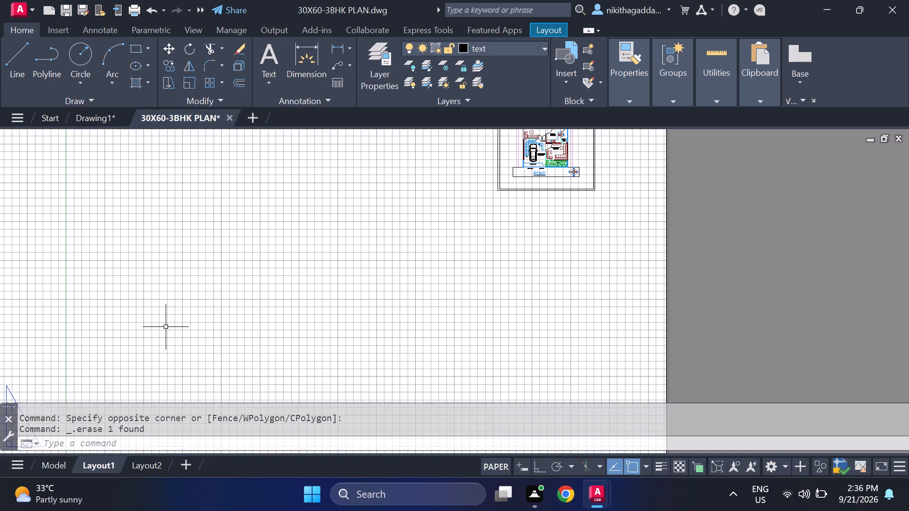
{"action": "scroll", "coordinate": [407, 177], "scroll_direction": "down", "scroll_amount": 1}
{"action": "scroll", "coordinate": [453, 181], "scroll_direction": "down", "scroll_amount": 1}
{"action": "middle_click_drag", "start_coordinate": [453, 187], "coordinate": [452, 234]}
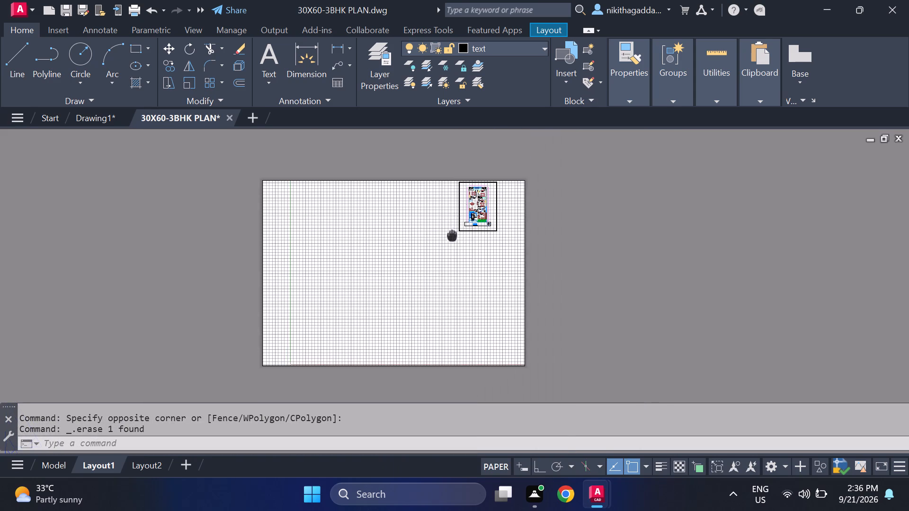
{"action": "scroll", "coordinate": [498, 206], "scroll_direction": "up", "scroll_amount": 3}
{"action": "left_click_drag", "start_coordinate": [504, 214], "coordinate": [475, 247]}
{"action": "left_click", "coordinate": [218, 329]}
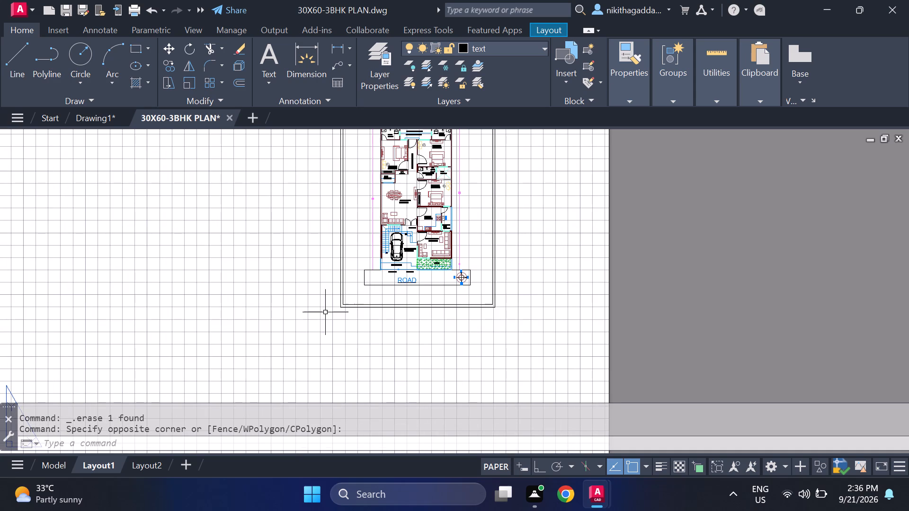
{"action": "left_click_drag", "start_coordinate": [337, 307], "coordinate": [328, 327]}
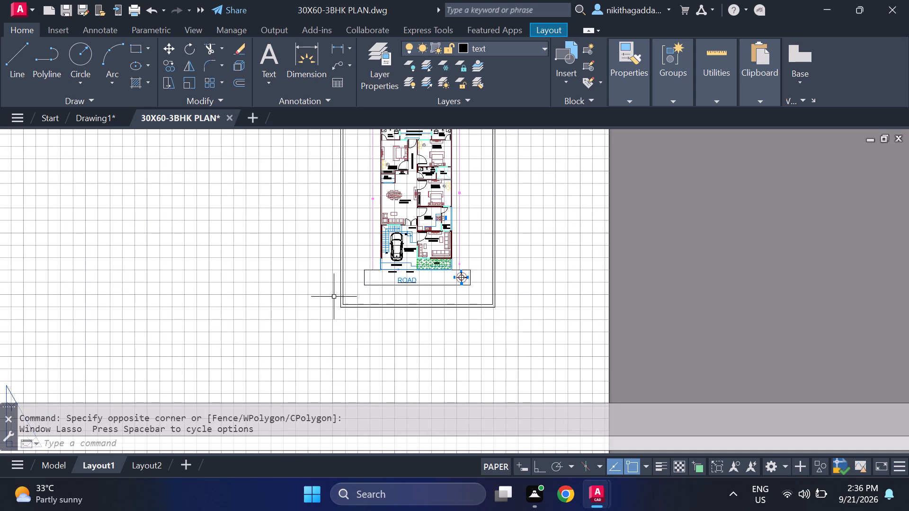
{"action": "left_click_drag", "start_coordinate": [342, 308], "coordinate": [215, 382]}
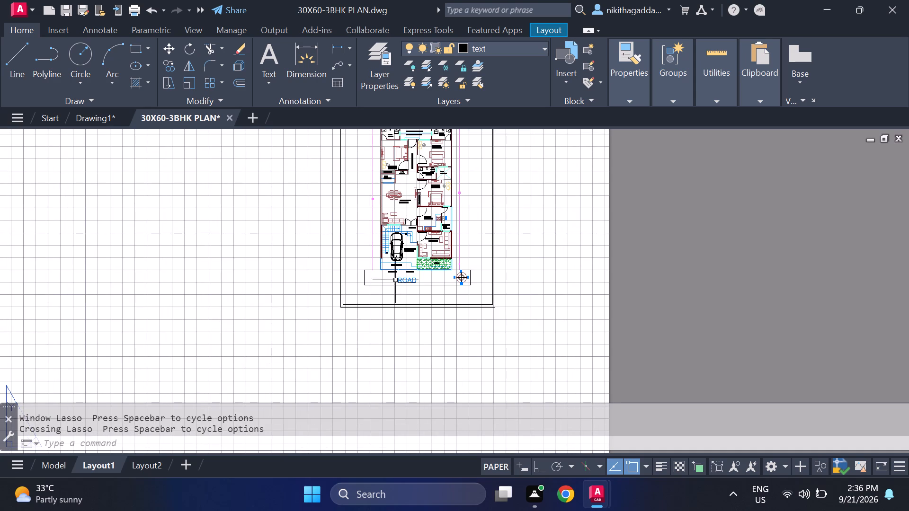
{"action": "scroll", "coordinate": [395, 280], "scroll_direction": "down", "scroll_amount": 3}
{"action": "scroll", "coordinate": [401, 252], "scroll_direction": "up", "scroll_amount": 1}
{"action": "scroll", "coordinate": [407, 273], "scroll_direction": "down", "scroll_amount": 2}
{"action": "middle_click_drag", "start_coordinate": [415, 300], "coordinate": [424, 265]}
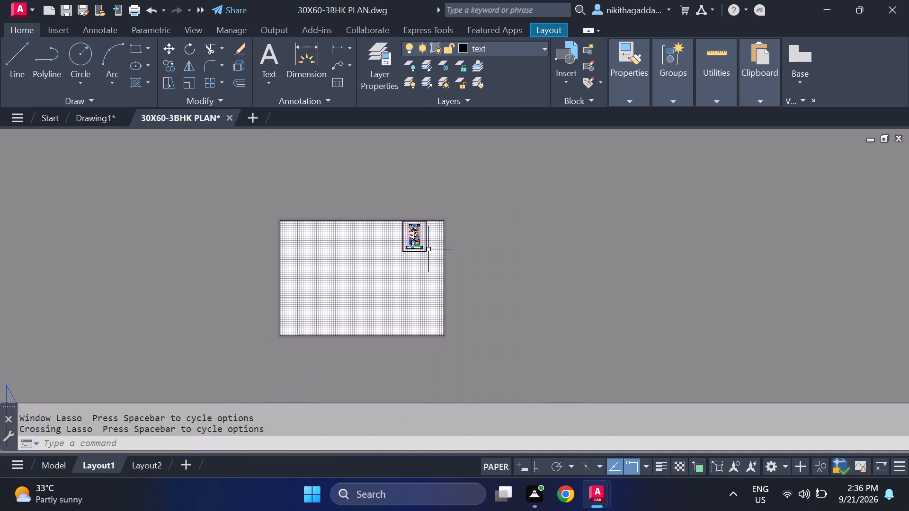
Activate the full-sheet viewport and enlarge the floor plan to about 0.22 scale, shifting it towards the middle of the sheet.
{"action": "scroll", "coordinate": [421, 237], "scroll_direction": "up", "scroll_amount": 2}
{"action": "triple_click", "coordinate": [428, 237]}
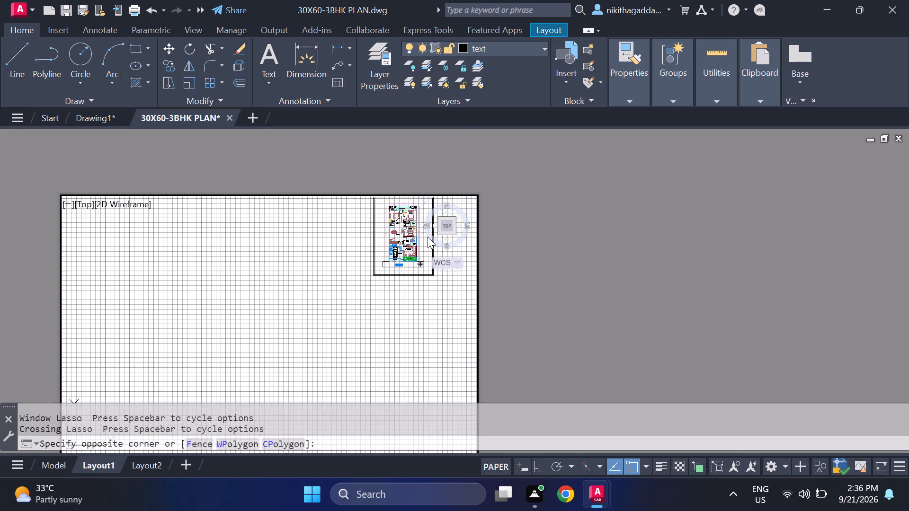
{"action": "left_click_drag", "start_coordinate": [385, 259], "coordinate": [334, 315]}
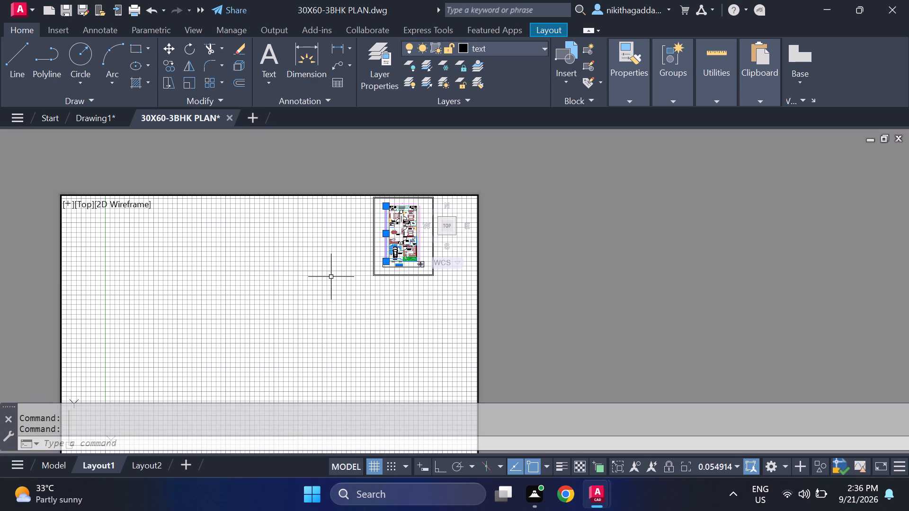
{"action": "key", "text": "Escape"}
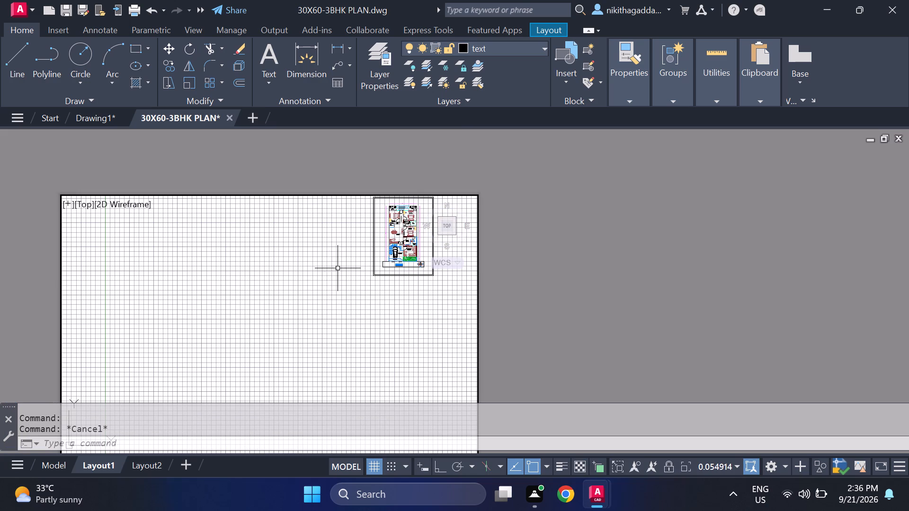
{"action": "scroll", "coordinate": [436, 210], "scroll_direction": "up", "scroll_amount": 1}
{"action": "left_click", "coordinate": [407, 202]}
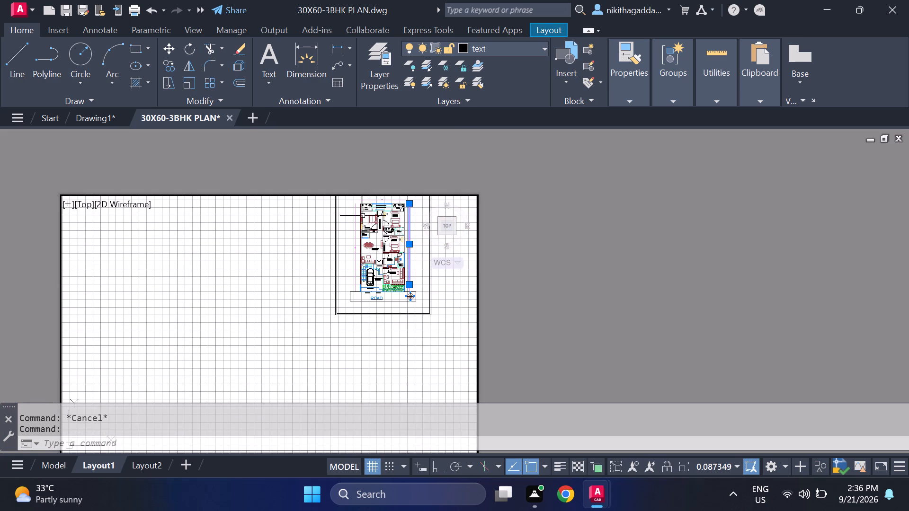
{"action": "scroll", "coordinate": [381, 206], "scroll_direction": "up", "scroll_amount": 2}
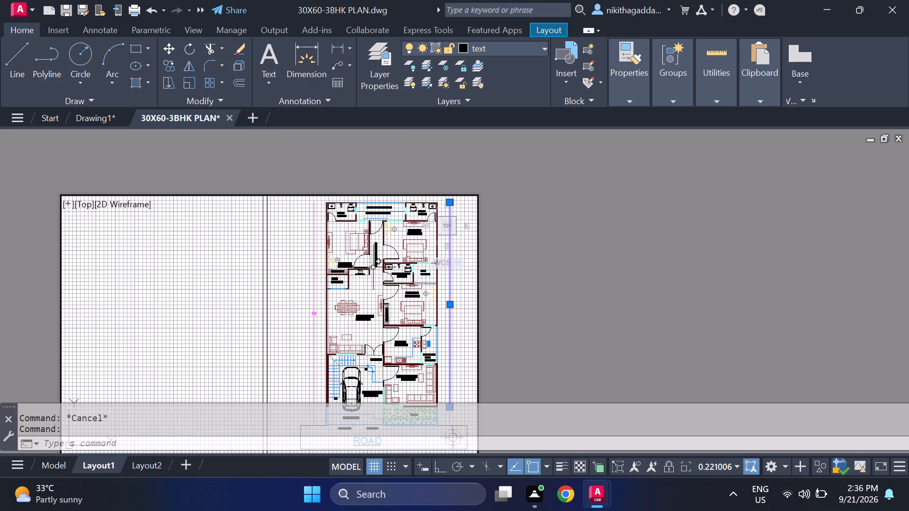
{"action": "middle_click_drag", "start_coordinate": [373, 268], "coordinate": [243, 318]}
{"action": "middle_click", "coordinate": [243, 318]}
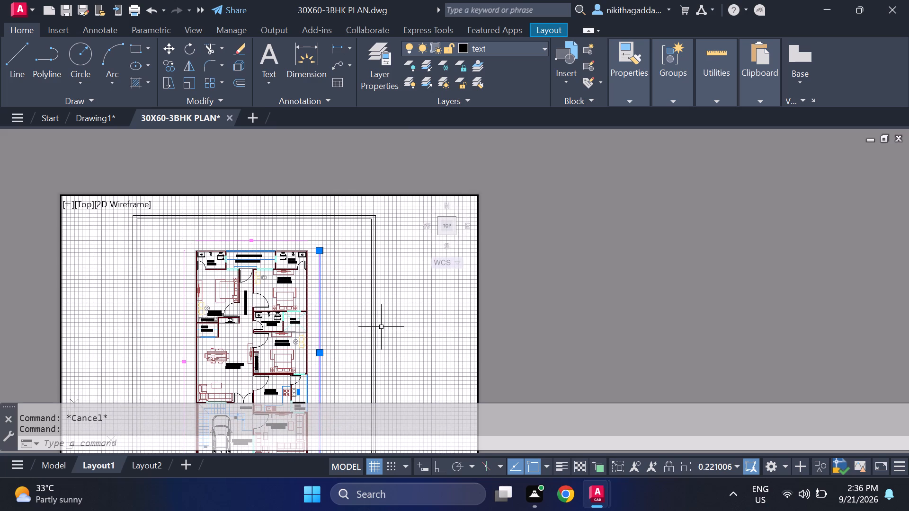
{"action": "middle_click_drag", "start_coordinate": [419, 329], "coordinate": [426, 345]}
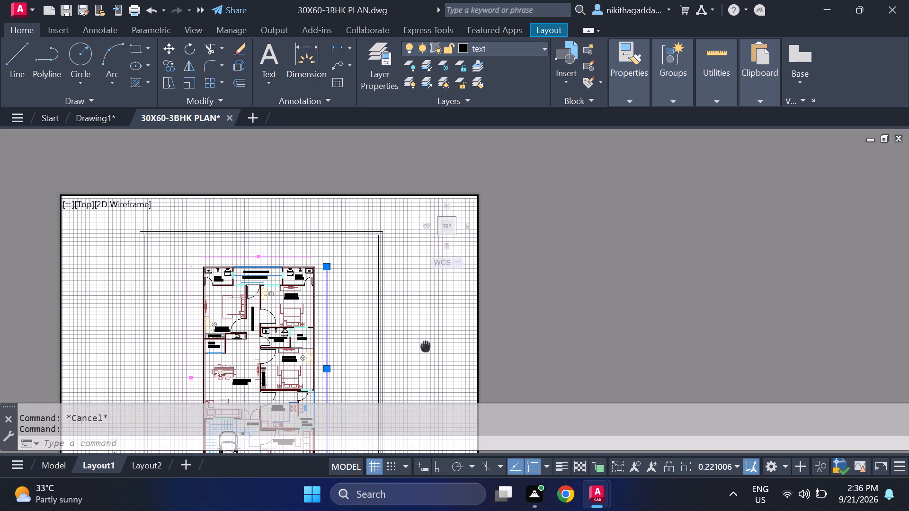
{"action": "middle_click_drag", "start_coordinate": [426, 345], "coordinate": [426, 333]}
{"action": "right_click", "coordinate": [430, 332]}
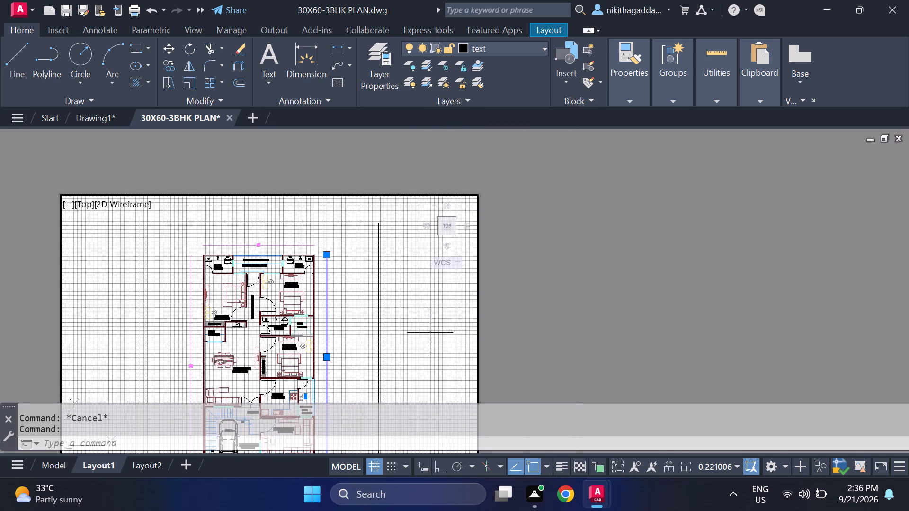
{"action": "left_click", "coordinate": [418, 322]}
{"action": "key", "text": "grave"}
{"action": "key", "text": "Escape"}
{"action": "key", "text": "Escape"}
{"action": "key", "text": "Escape"}
{"action": "key", "text": "Escape"}
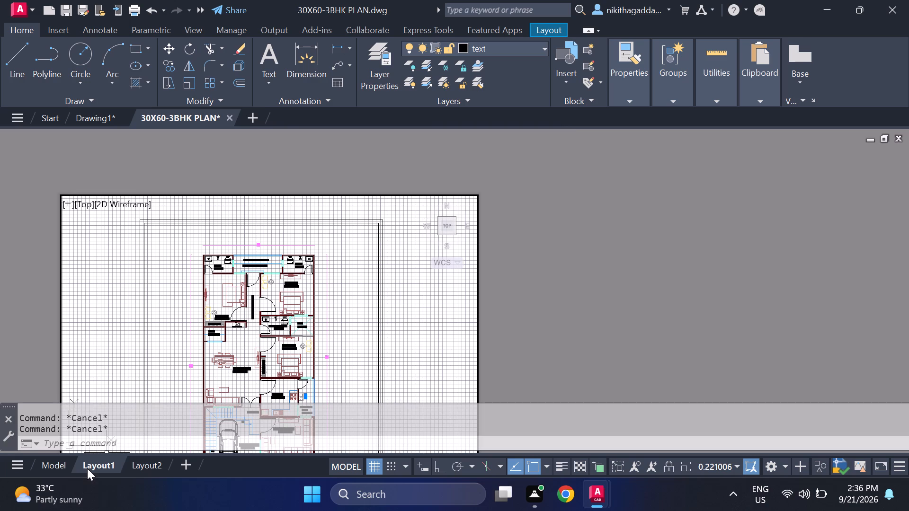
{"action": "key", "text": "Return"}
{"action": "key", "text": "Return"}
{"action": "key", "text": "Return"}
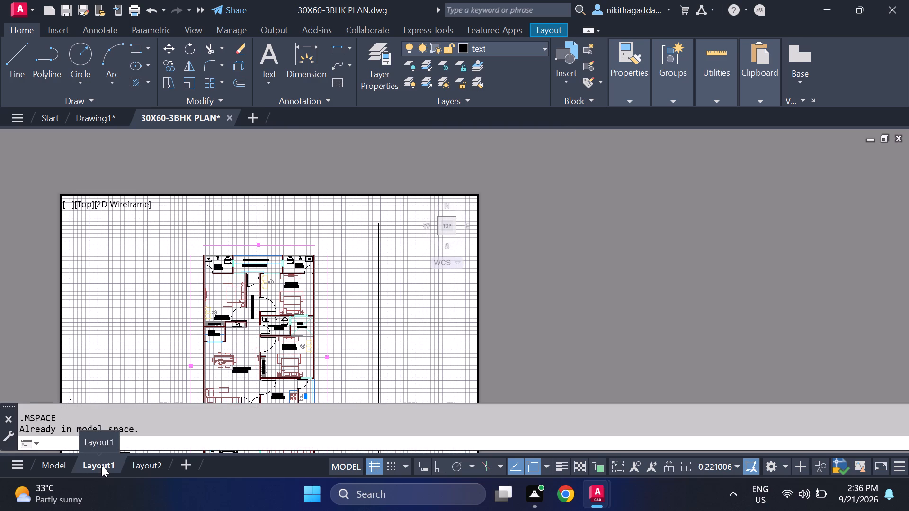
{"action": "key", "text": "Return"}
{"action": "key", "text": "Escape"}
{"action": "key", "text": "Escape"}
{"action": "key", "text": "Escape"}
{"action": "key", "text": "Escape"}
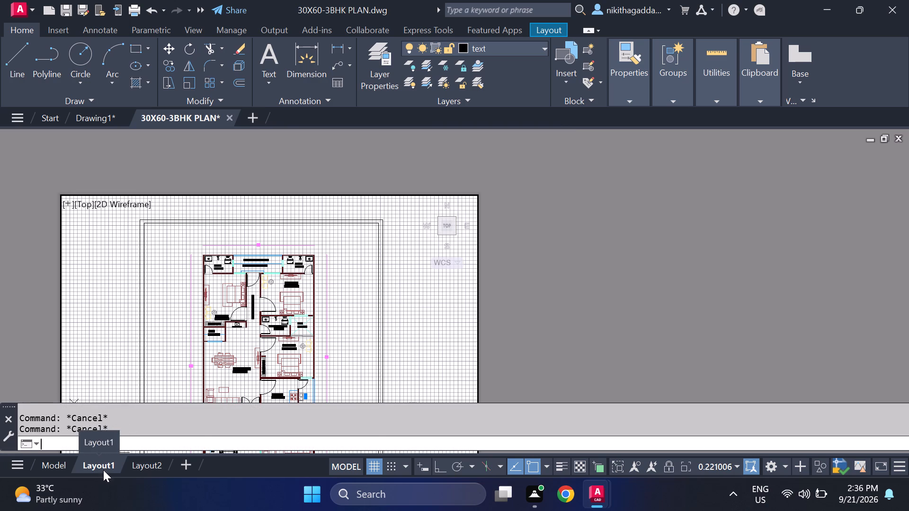
Reposition the floor plan inside Layout1's full-sheet viewport, keeping it at about 0.22 scale.
{"action": "middle_click_drag", "start_coordinate": [542, 277], "coordinate": [530, 254]}
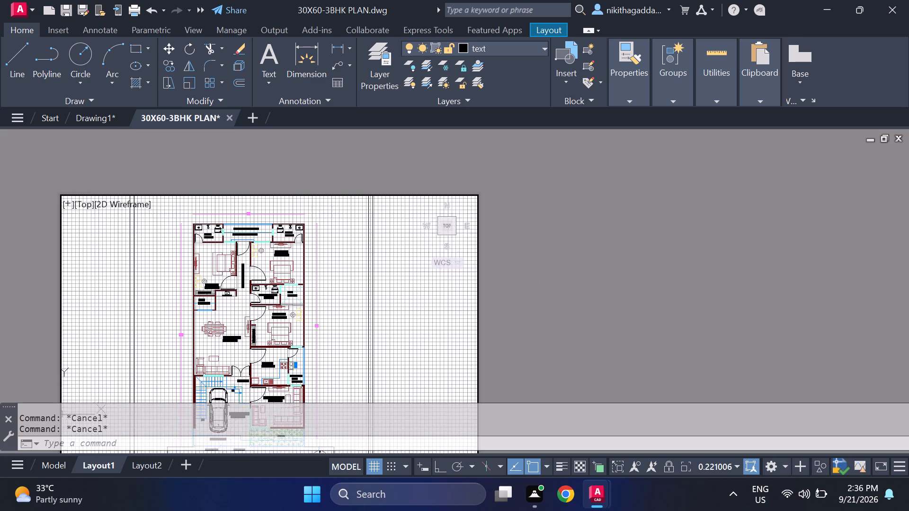
{"action": "middle_click_drag", "start_coordinate": [530, 254], "coordinate": [529, 280]}
{"action": "scroll", "coordinate": [529, 280], "scroll_direction": "up", "scroll_amount": 1}
{"action": "scroll", "coordinate": [512, 286], "scroll_direction": "down", "scroll_amount": 1}
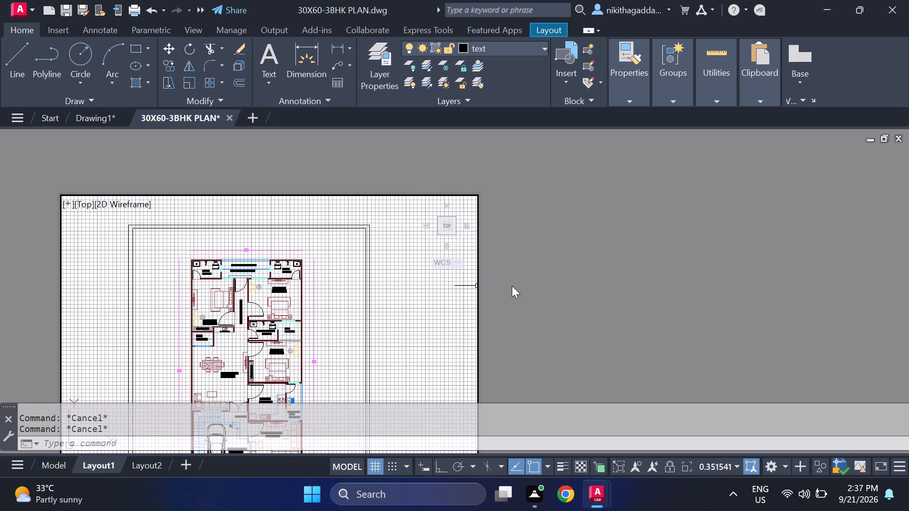
{"action": "middle_click_drag", "start_coordinate": [315, 327], "coordinate": [337, 313]}
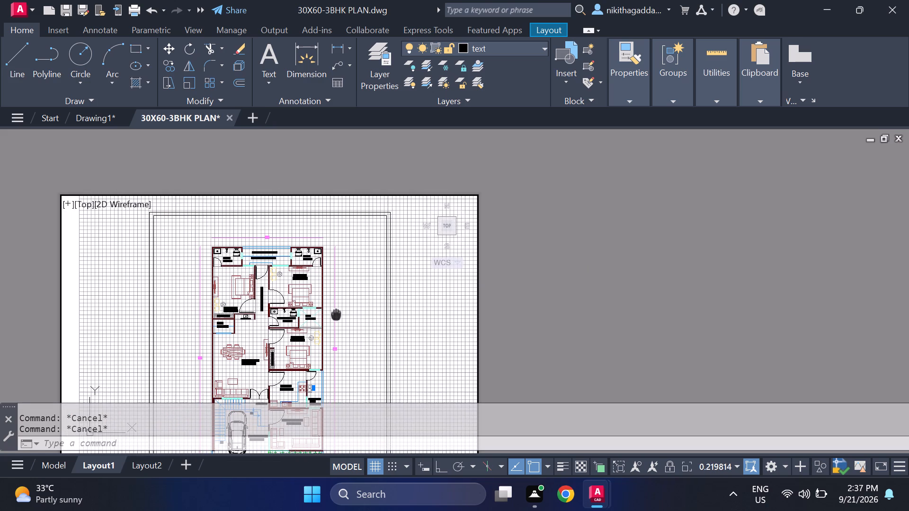
{"action": "middle_click_drag", "start_coordinate": [337, 313], "coordinate": [317, 316]}
{"action": "middle_click", "coordinate": [317, 316]}
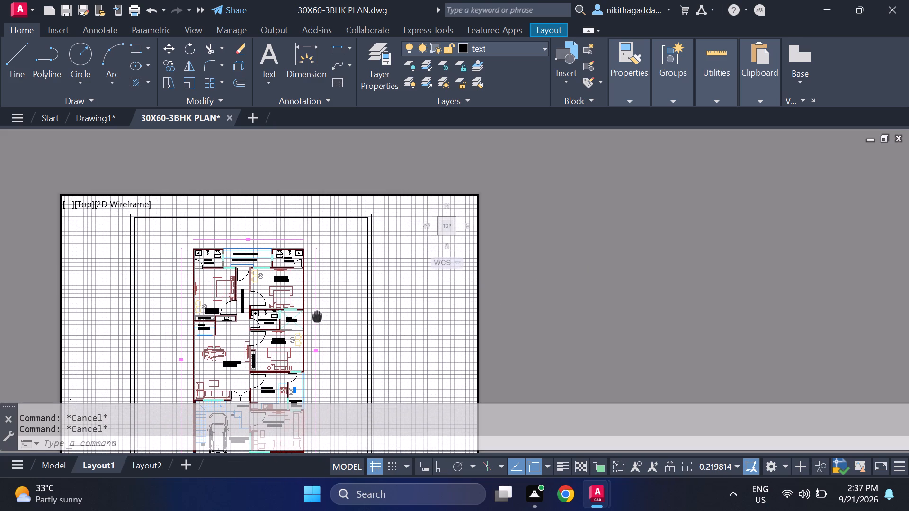
Preview Layout1's single-sheet DWG To PDF plot and examine the plan's placement, border and room labels up close.
{"action": "right_click", "coordinate": [89, 461]}
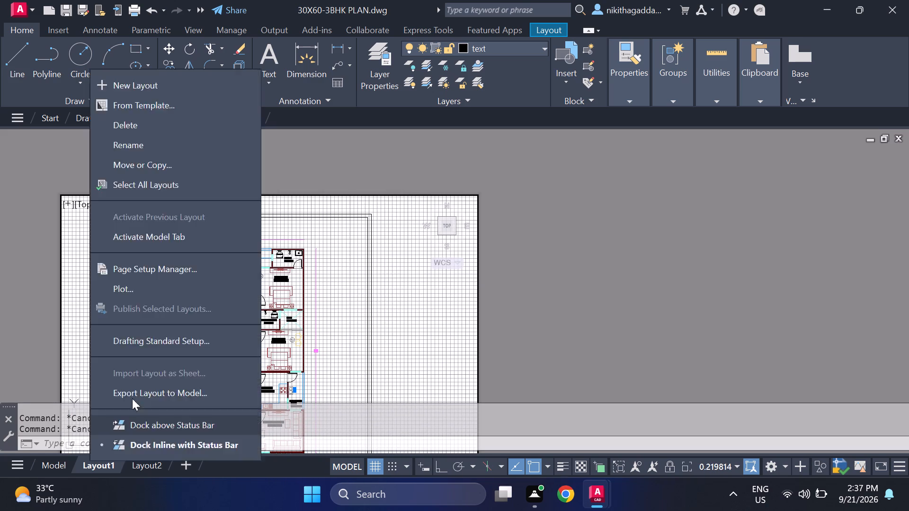
{"action": "left_click", "coordinate": [148, 292]}
{"action": "left_click", "coordinate": [426, 277]}
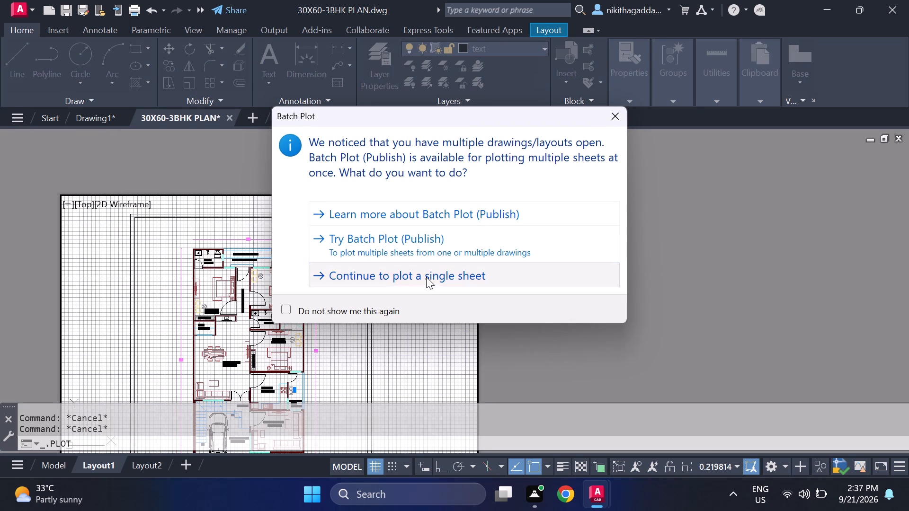
{"action": "left_click", "coordinate": [217, 413]}
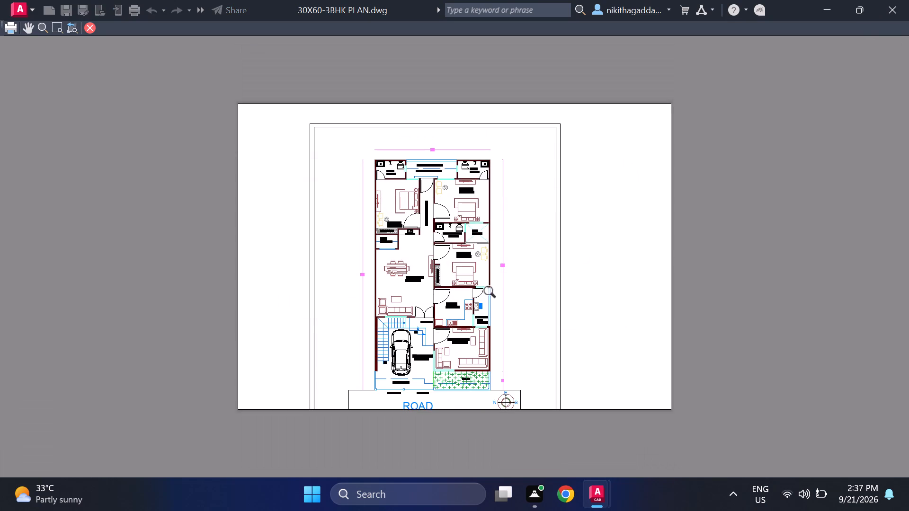
{"action": "scroll", "coordinate": [460, 412], "scroll_direction": "up", "scroll_amount": 2}
{"action": "scroll", "coordinate": [459, 415], "scroll_direction": "down", "scroll_amount": 2}
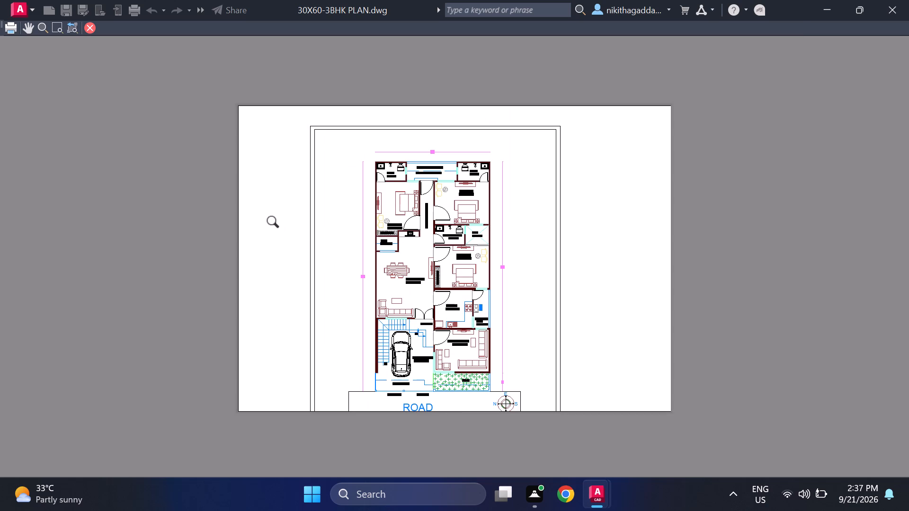
{"action": "scroll", "coordinate": [403, 285], "scroll_direction": "up", "scroll_amount": 2}
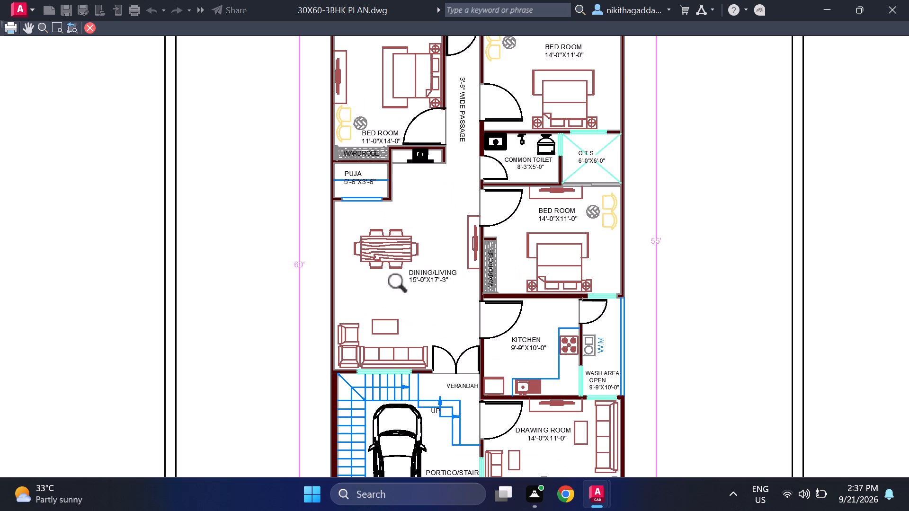
{"action": "scroll", "coordinate": [403, 286], "scroll_direction": "down", "scroll_amount": 1}
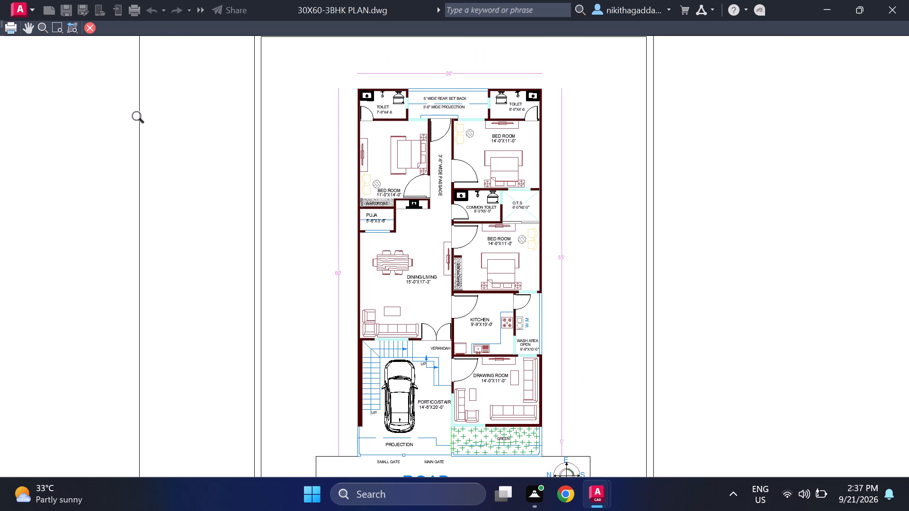
{"action": "scroll", "coordinate": [405, 236], "scroll_direction": "up", "scroll_amount": 2}
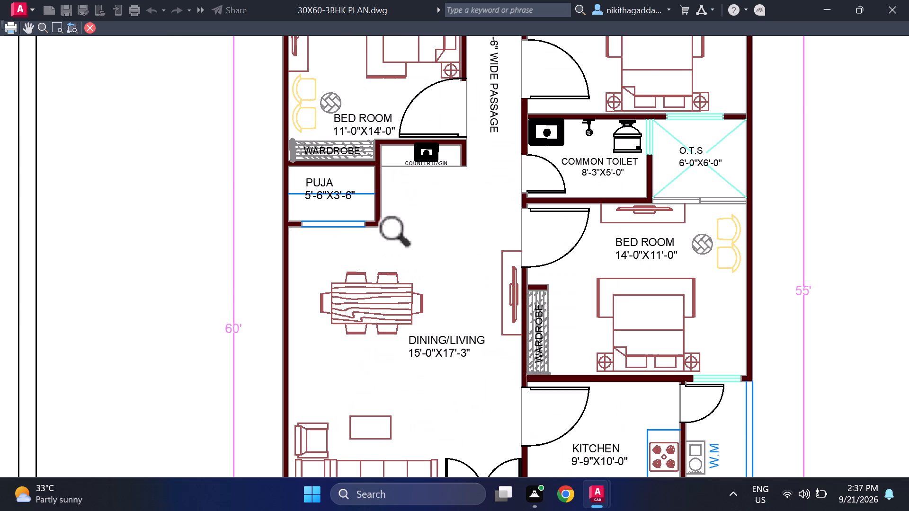
{"action": "scroll", "coordinate": [321, 272], "scroll_direction": "up", "scroll_amount": 2}
{"action": "scroll", "coordinate": [268, 272], "scroll_direction": "down", "scroll_amount": 3}
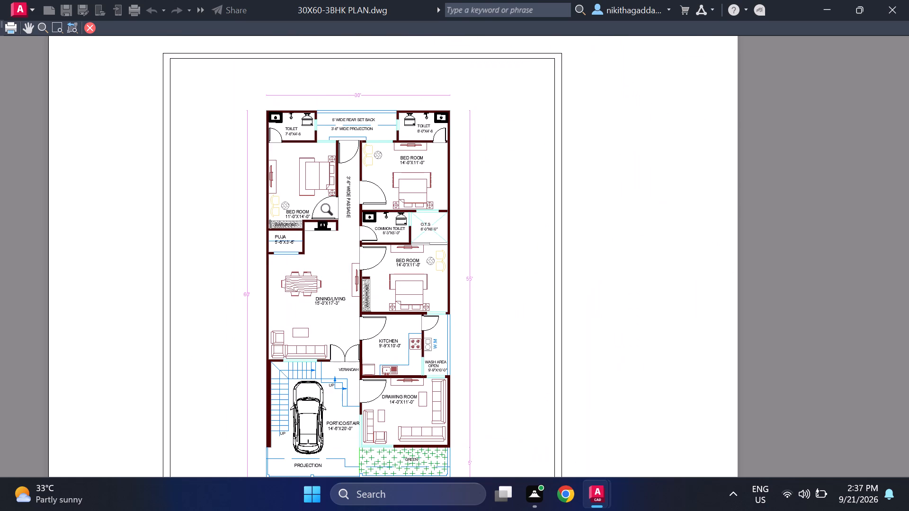
{"action": "scroll", "coordinate": [330, 209], "scroll_direction": "up", "scroll_amount": 2}
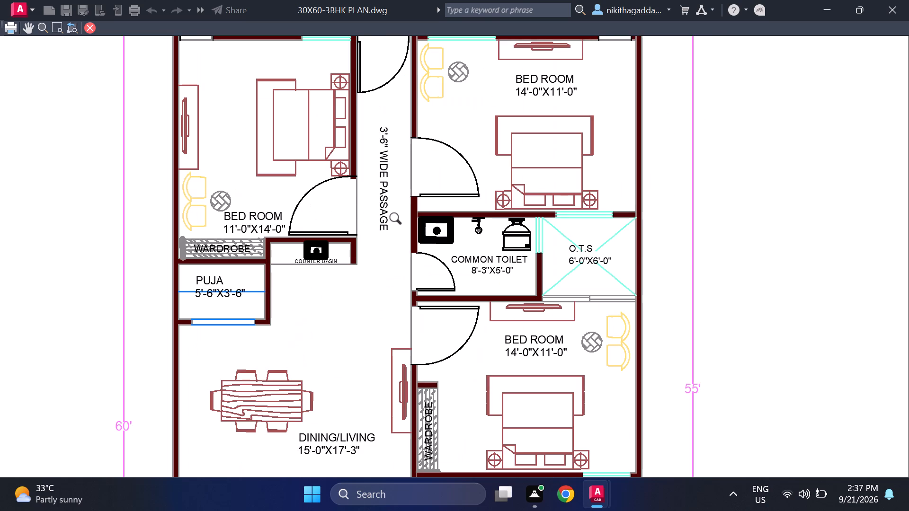
{"action": "left_click", "coordinate": [87, 23]}
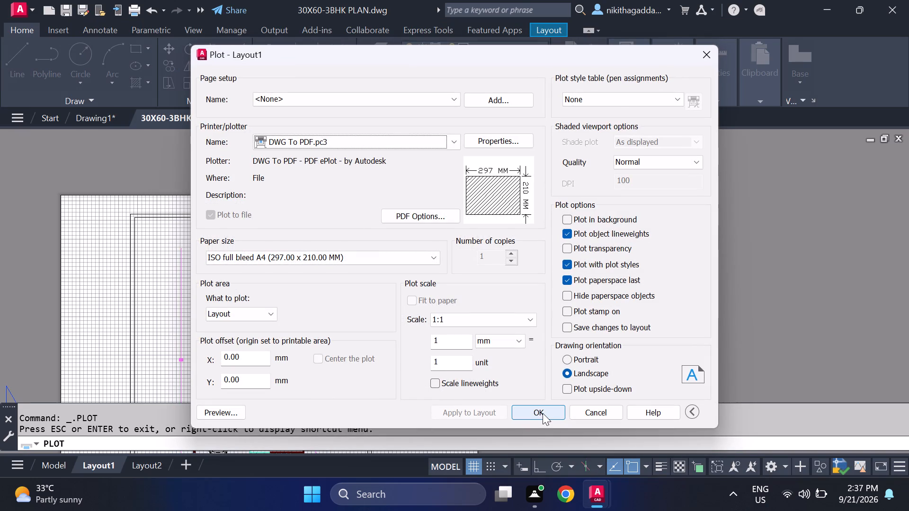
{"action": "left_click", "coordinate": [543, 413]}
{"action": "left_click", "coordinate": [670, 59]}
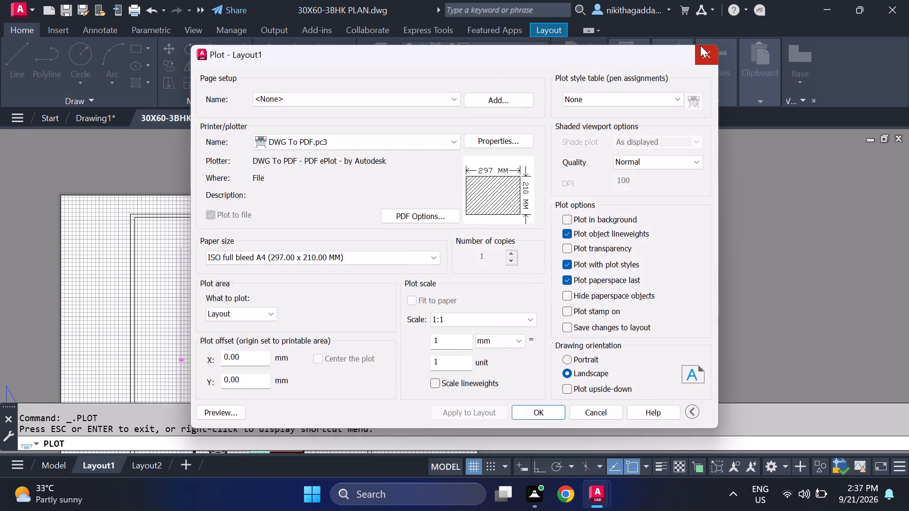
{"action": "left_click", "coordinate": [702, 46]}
Shift the floor plan up and slightly right in the viewport so the road strip fits on the sheet.
{"action": "middle_click_drag", "start_coordinate": [302, 353], "coordinate": [304, 331]}
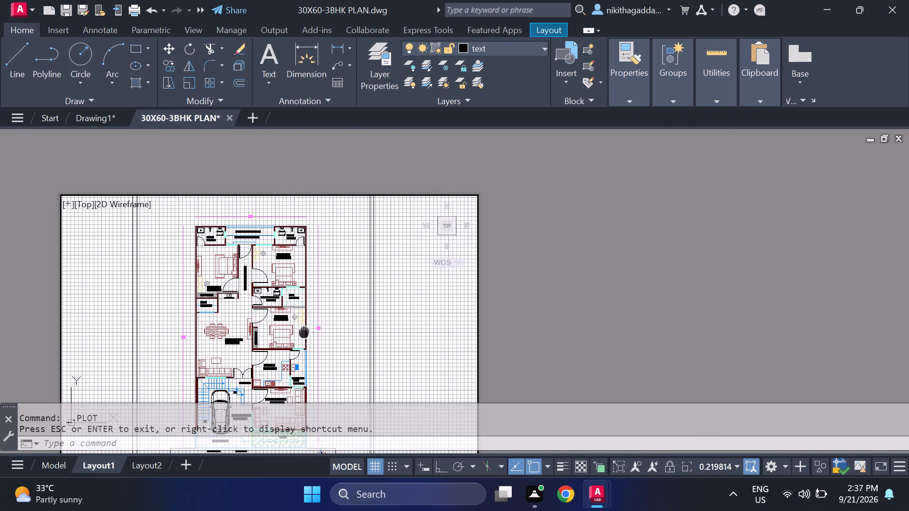
{"action": "middle_click_drag", "start_coordinate": [304, 331], "coordinate": [318, 334]}
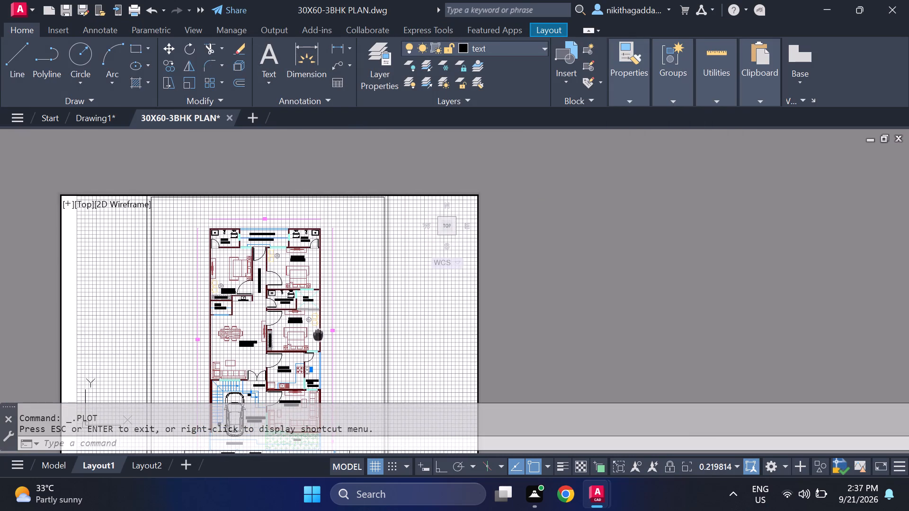
{"action": "middle_click_drag", "start_coordinate": [318, 334], "coordinate": [310, 335]}
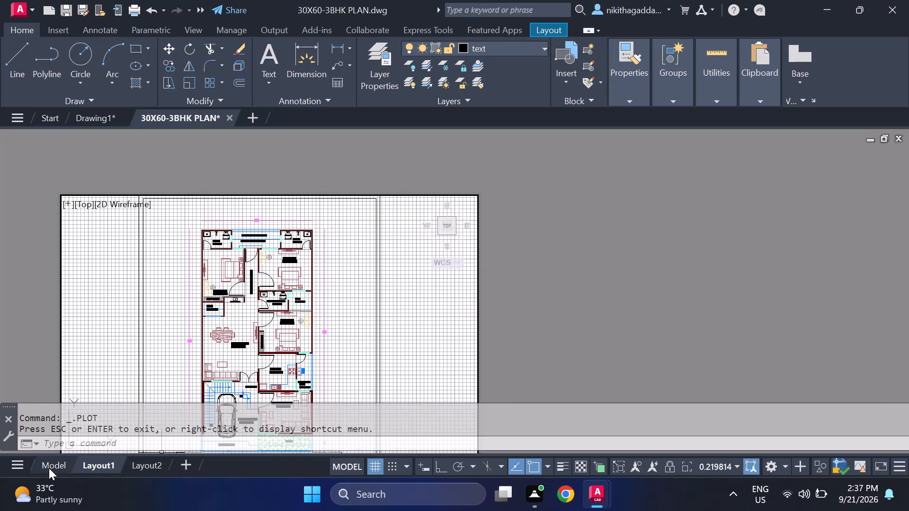
Inspect the wall hatch around the puja room in model space, and return to Layout1.
{"action": "left_click", "coordinate": [49, 468]}
{"action": "scroll", "coordinate": [315, 223], "scroll_direction": "up", "scroll_amount": 1}
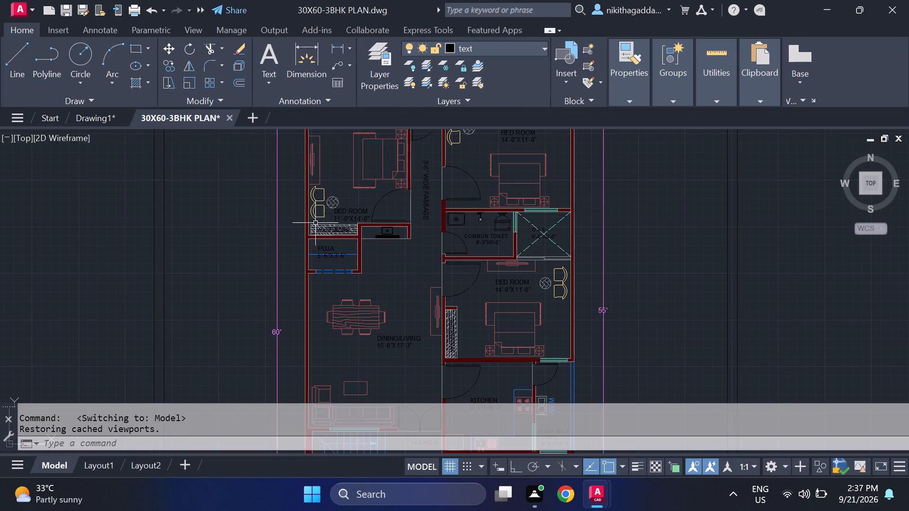
{"action": "scroll", "coordinate": [315, 223], "scroll_direction": "up", "scroll_amount": 1}
{"action": "left_click", "coordinate": [295, 243]}
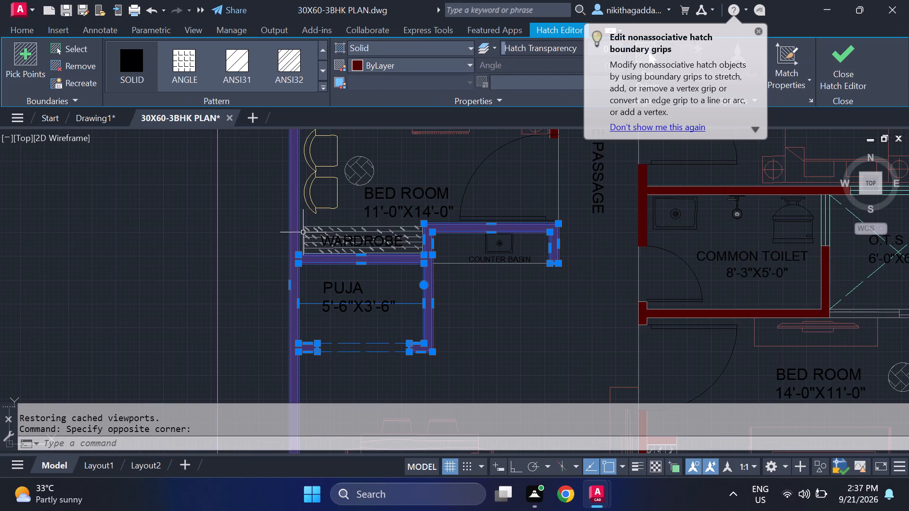
{"action": "key", "text": "Escape"}
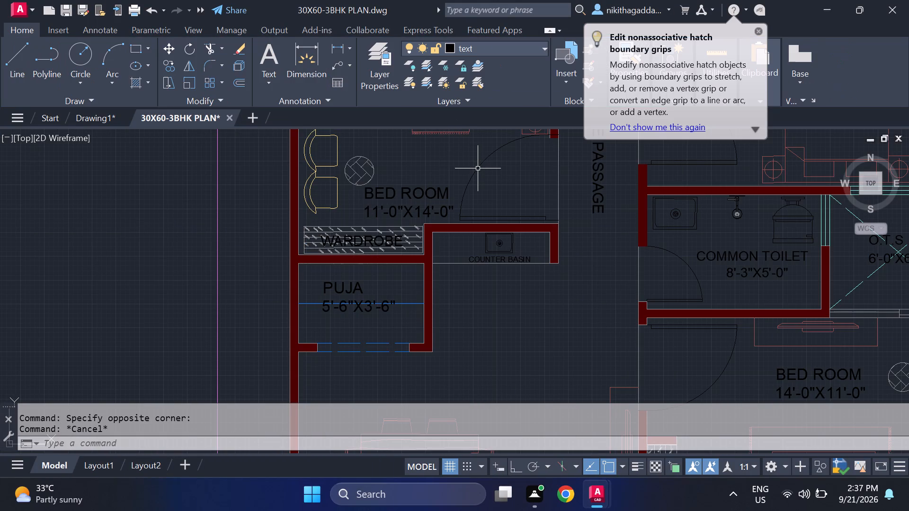
{"action": "left_click", "coordinate": [95, 470]}
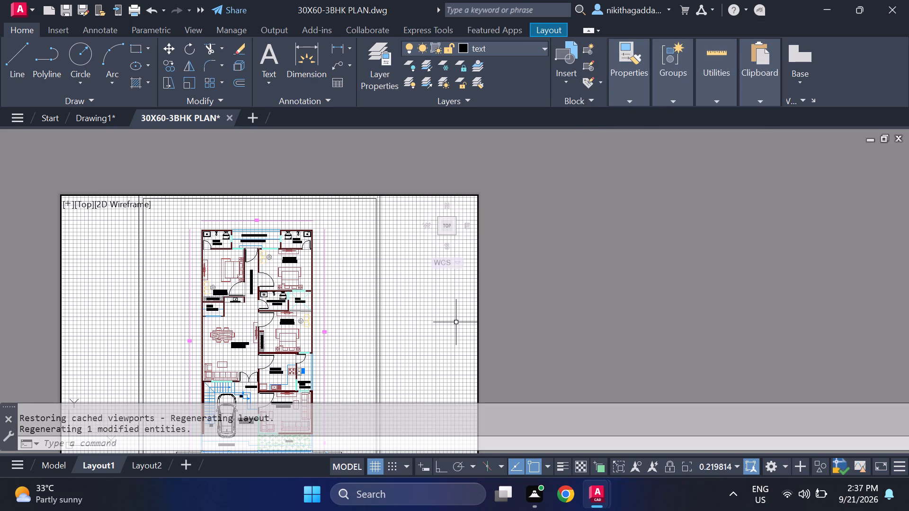
Preview Layout1's single-sheet plot again to check the repositioned plan, road strip and border against the sheet edges.
{"action": "right_click", "coordinate": [96, 464]}
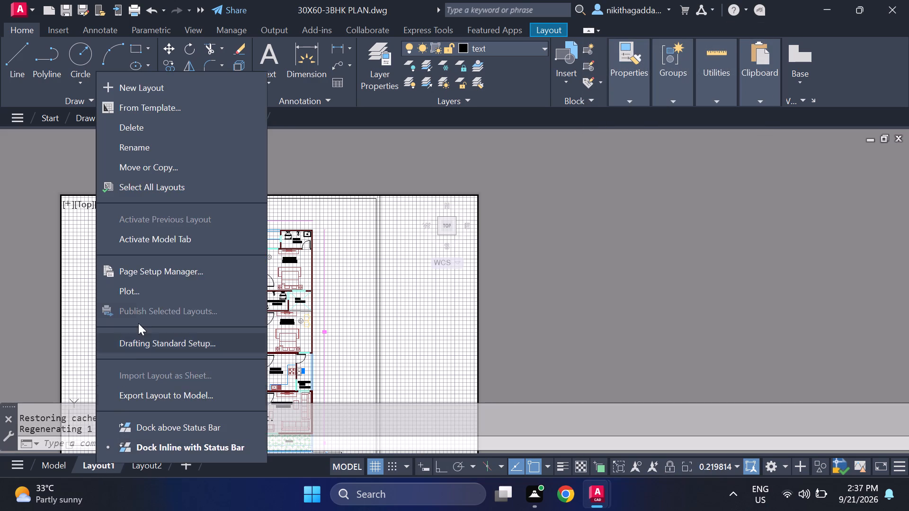
{"action": "left_click", "coordinate": [151, 291]}
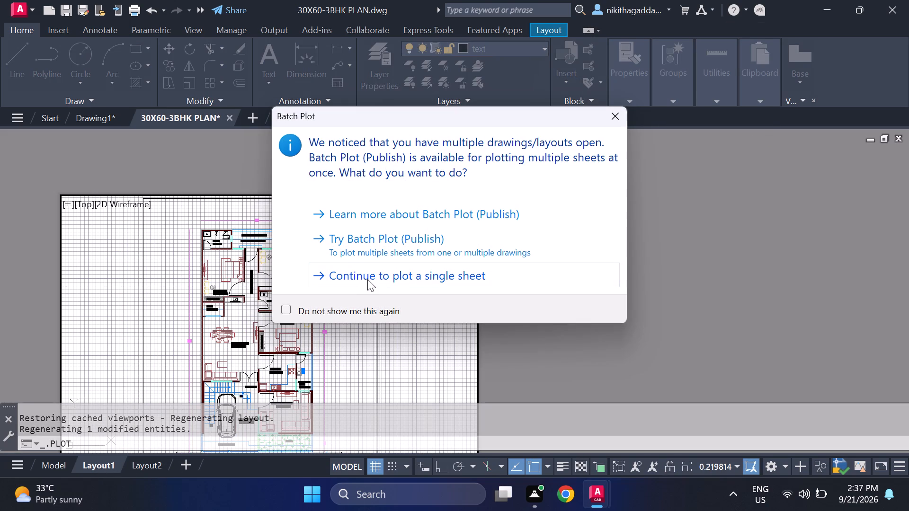
{"action": "left_click", "coordinate": [367, 279]}
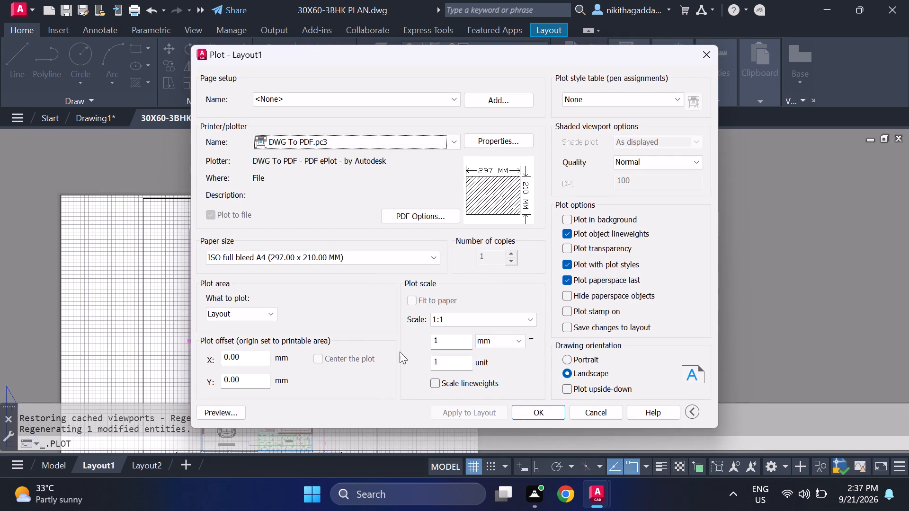
{"action": "left_click", "coordinate": [233, 403]}
{"action": "left_click", "coordinate": [233, 406]}
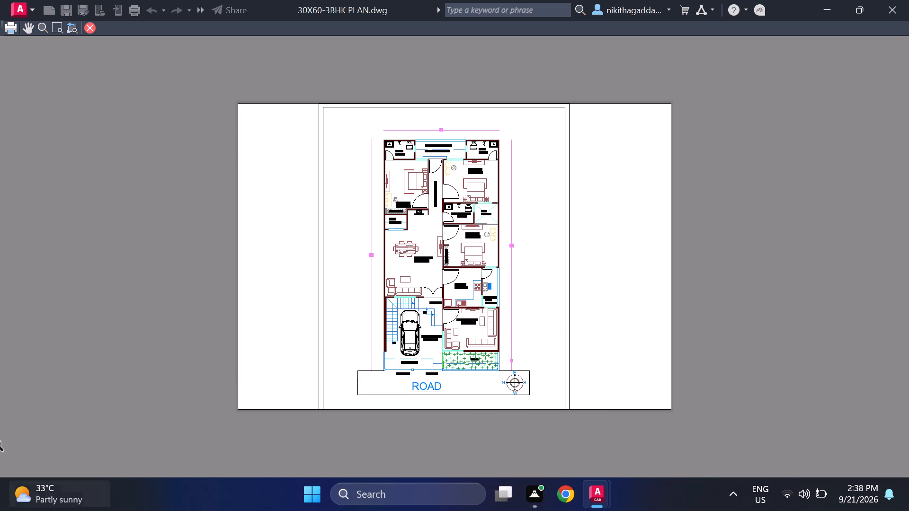
{"action": "scroll", "coordinate": [455, 322], "scroll_direction": "up", "scroll_amount": 1}
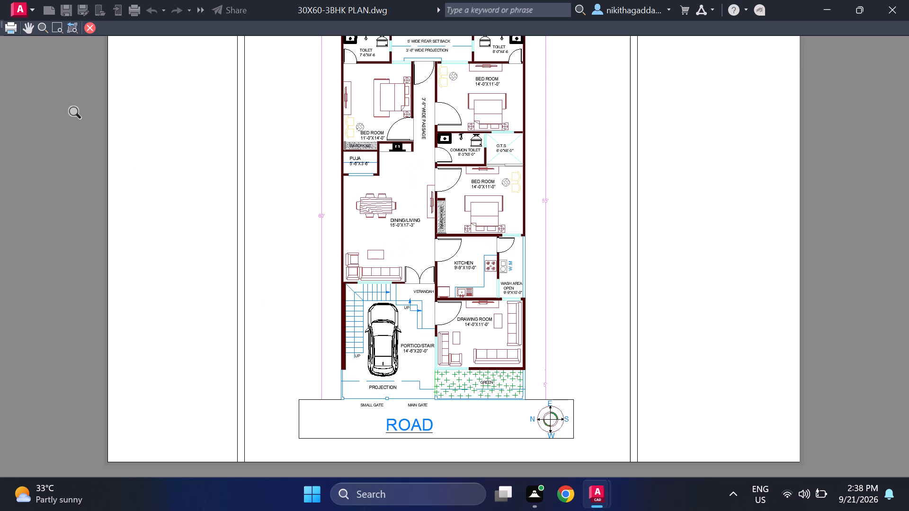
{"action": "left_click", "coordinate": [89, 23]}
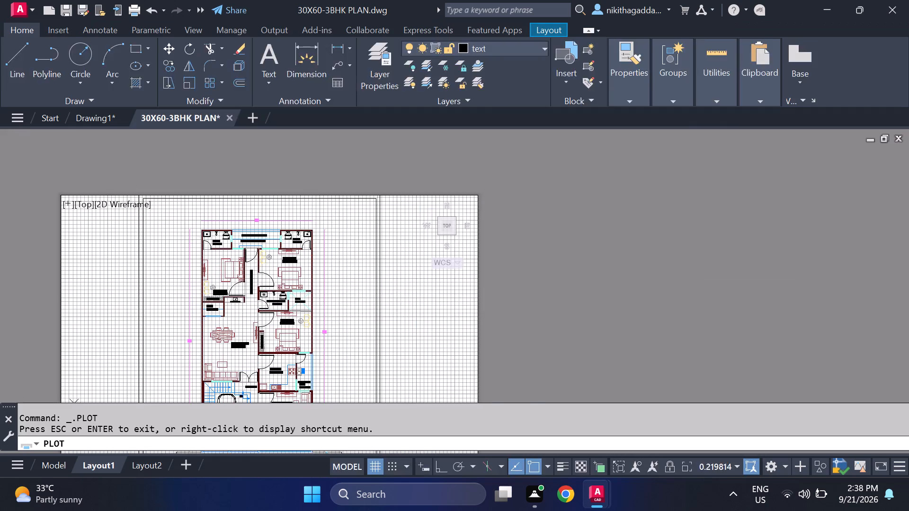
{"action": "left_click", "coordinate": [714, 53]}
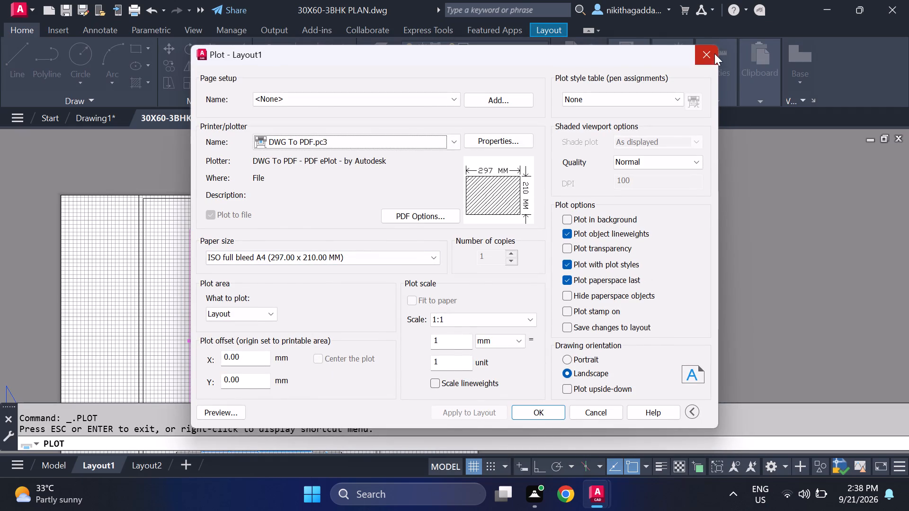
Nudge the floor plan slightly towards the middle of the sheet in the viewport.
{"action": "middle_click", "coordinate": [352, 308]}
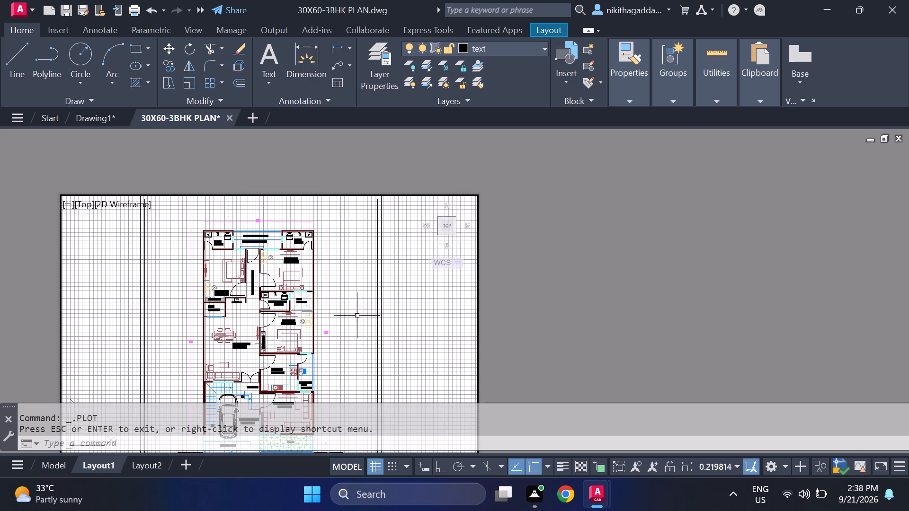
Preview Layout1's single-sheet plot and examine the rooms, walls, road strip and border up close.
{"action": "right_click", "coordinate": [98, 471]}
{"action": "left_click", "coordinate": [171, 295]}
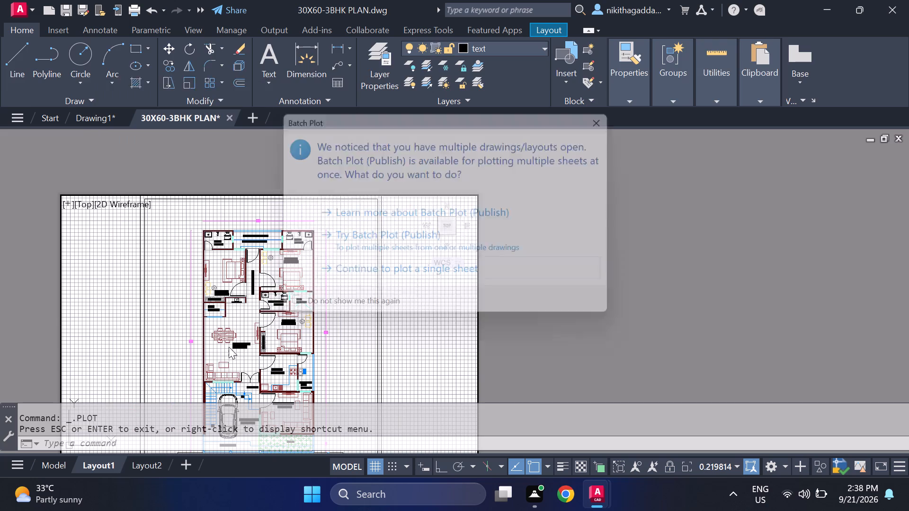
{"action": "left_click", "coordinate": [383, 282]}
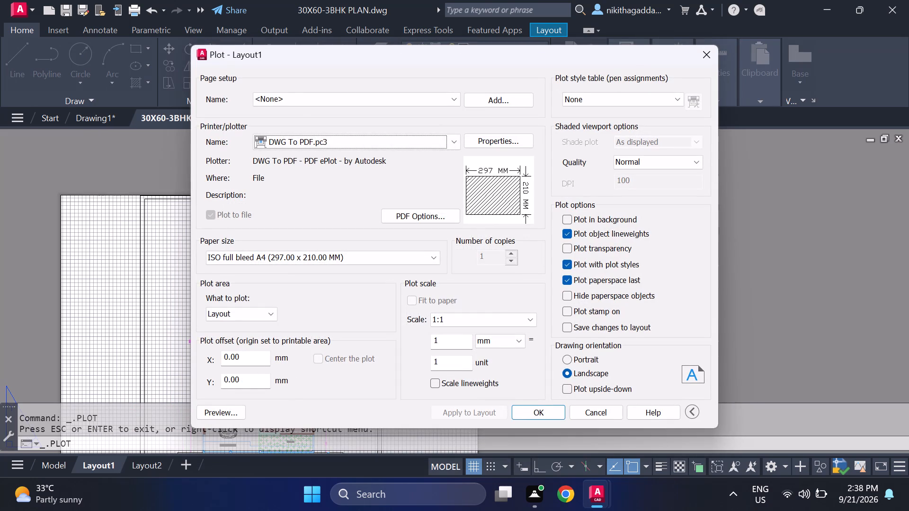
{"action": "left_click", "coordinate": [230, 417]}
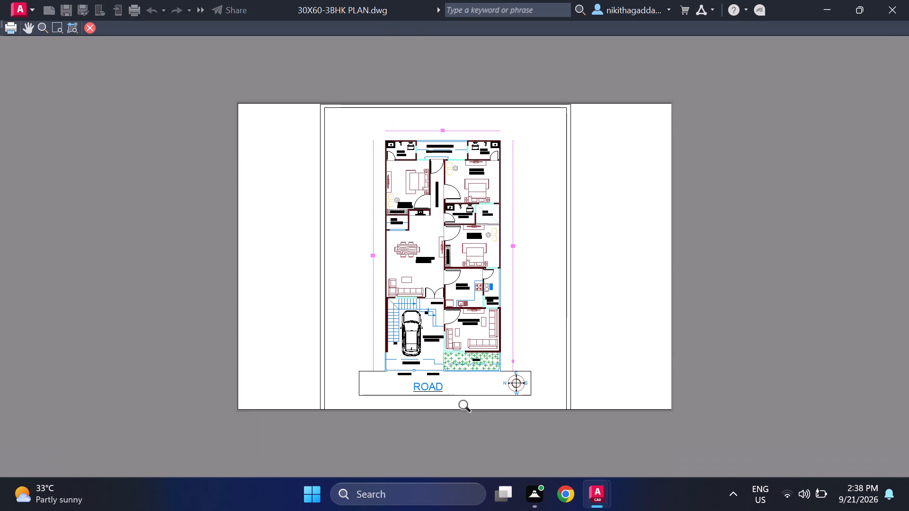
{"action": "scroll", "coordinate": [493, 426], "scroll_direction": "up", "scroll_amount": 2}
{"action": "scroll", "coordinate": [493, 425], "scroll_direction": "down", "scroll_amount": 2}
{"action": "scroll", "coordinate": [455, 344], "scroll_direction": "up", "scroll_amount": 2}
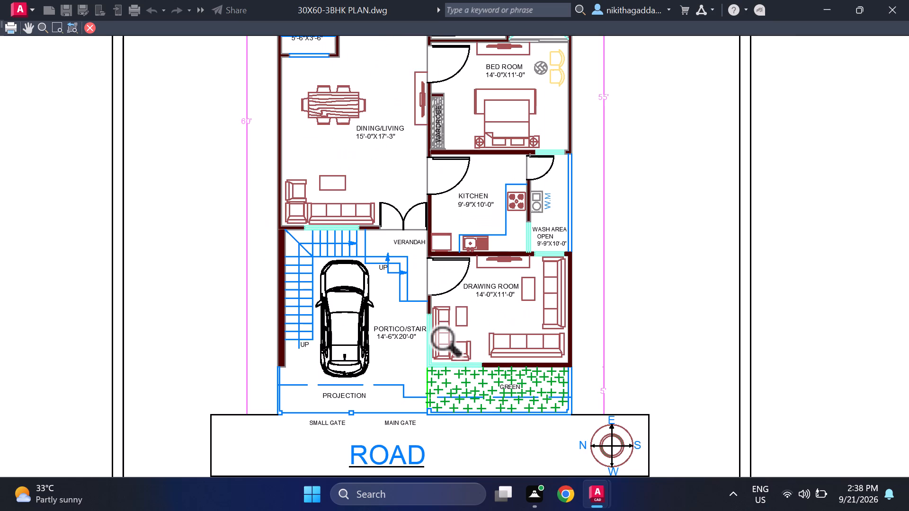
{"action": "middle_click_drag", "start_coordinate": [432, 263], "coordinate": [454, 368]}
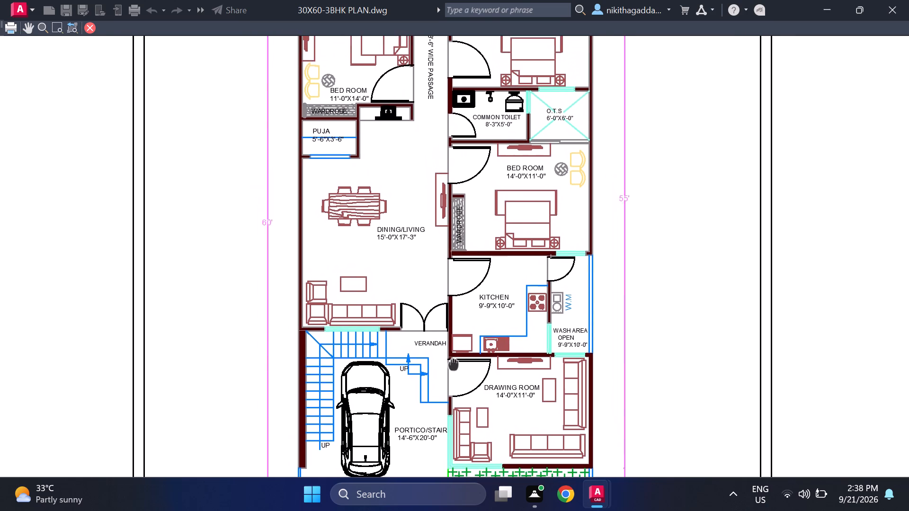
{"action": "middle_click_drag", "start_coordinate": [454, 368], "coordinate": [468, 417]}
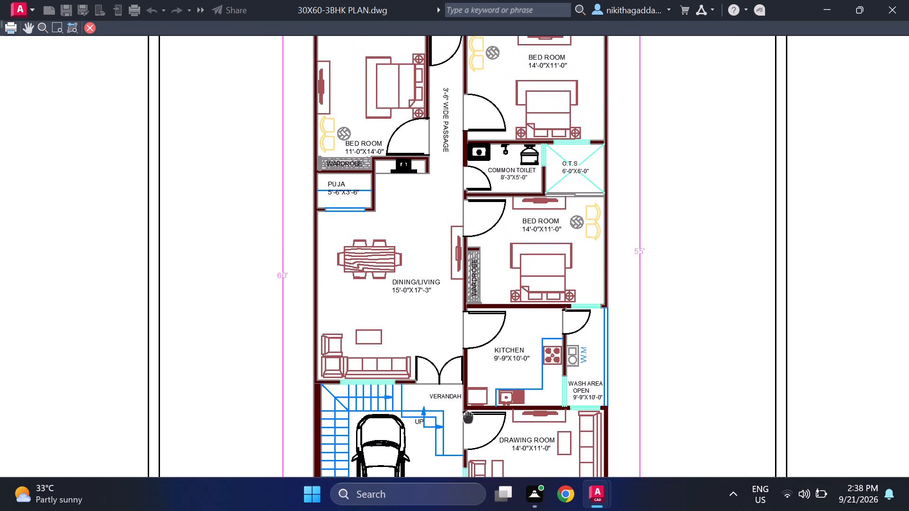
{"action": "middle_click_drag", "start_coordinate": [468, 417], "coordinate": [467, 417]}
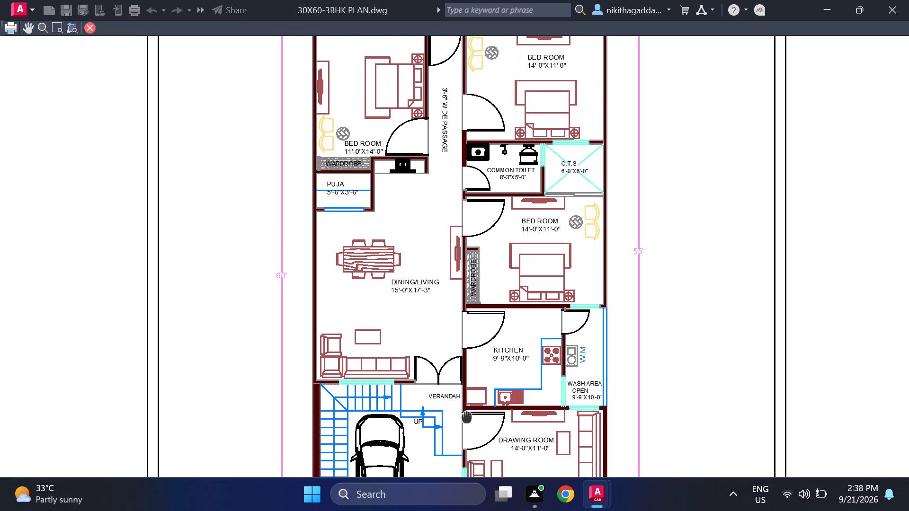
{"action": "middle_click_drag", "start_coordinate": [467, 417], "coordinate": [334, 335]}
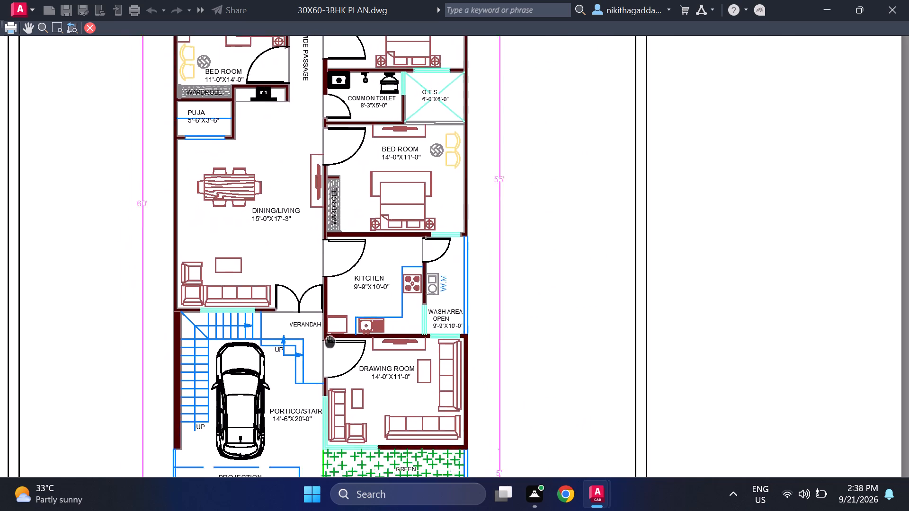
{"action": "middle_click_drag", "start_coordinate": [334, 335], "coordinate": [437, 295]}
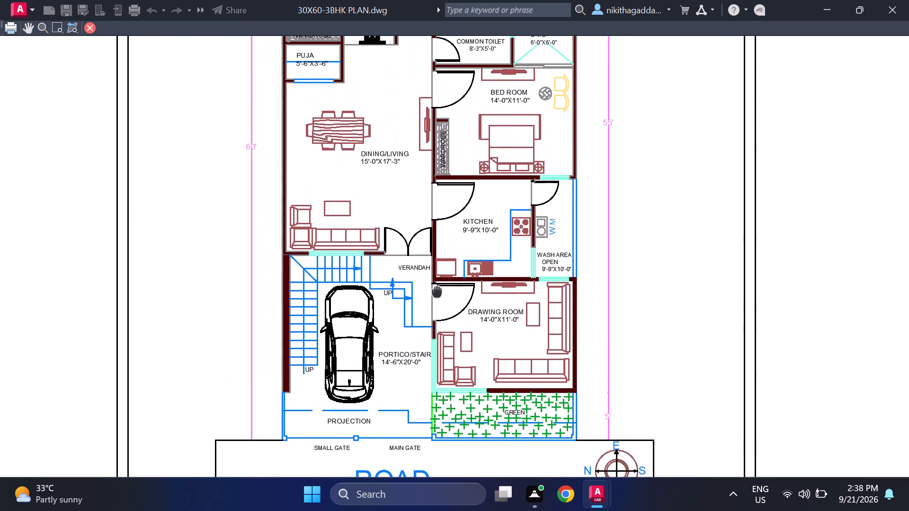
{"action": "middle_click_drag", "start_coordinate": [437, 295], "coordinate": [411, 504]}
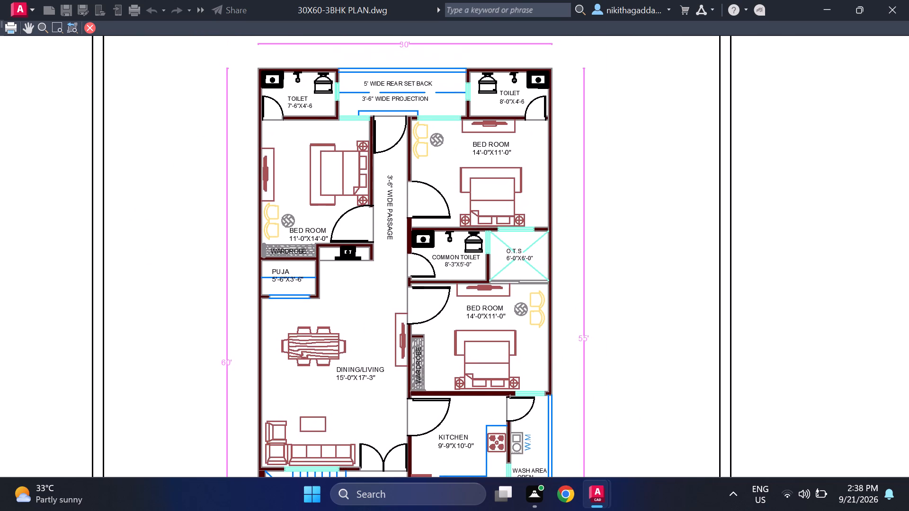
{"action": "middle_click_drag", "start_coordinate": [411, 504], "coordinate": [405, 498]}
{"action": "left_click", "coordinate": [93, 25]}
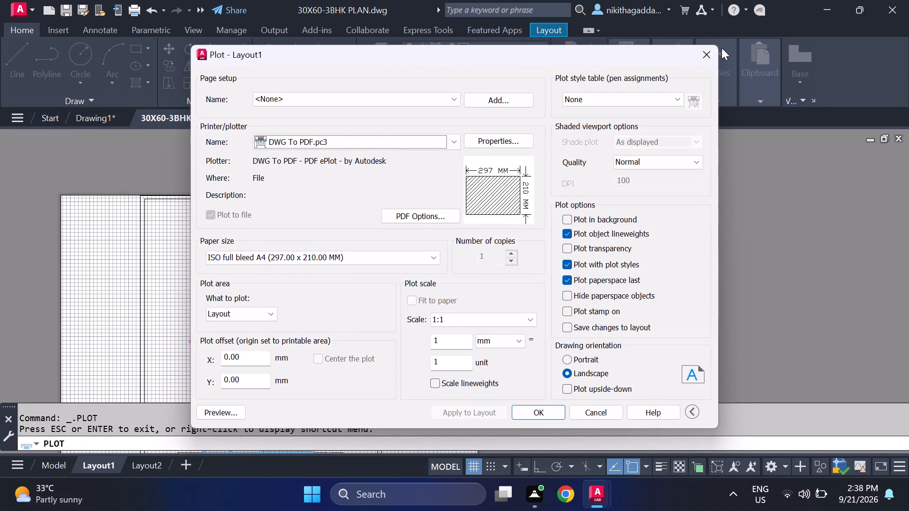
{"action": "left_click", "coordinate": [700, 53]}
In model space, change the walls layer's colour to index colour 251.
{"action": "left_click", "coordinate": [52, 469]}
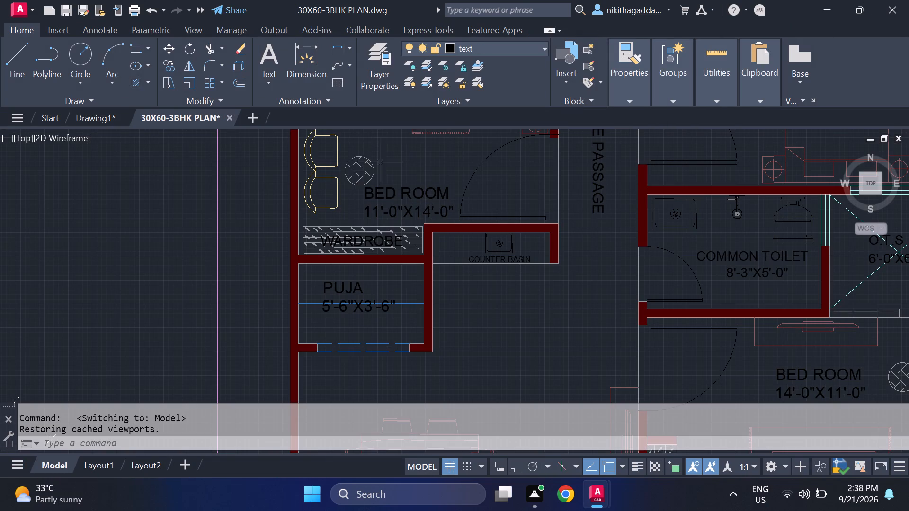
{"action": "left_click", "coordinate": [531, 50]}
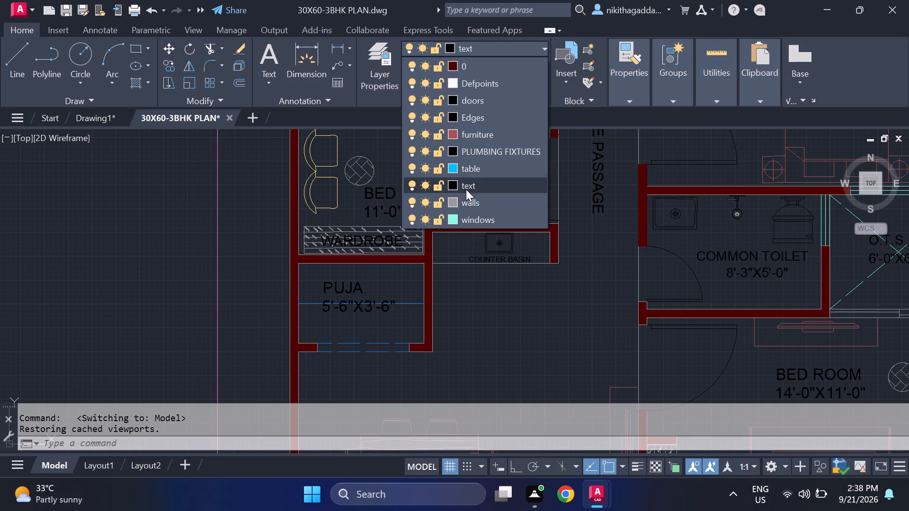
{"action": "left_click", "coordinate": [455, 200]}
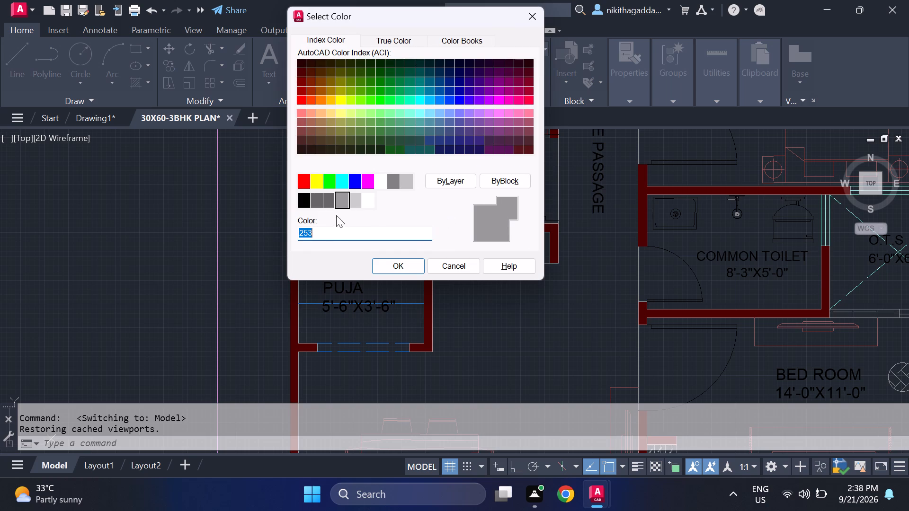
{"action": "left_click", "coordinate": [313, 199]}
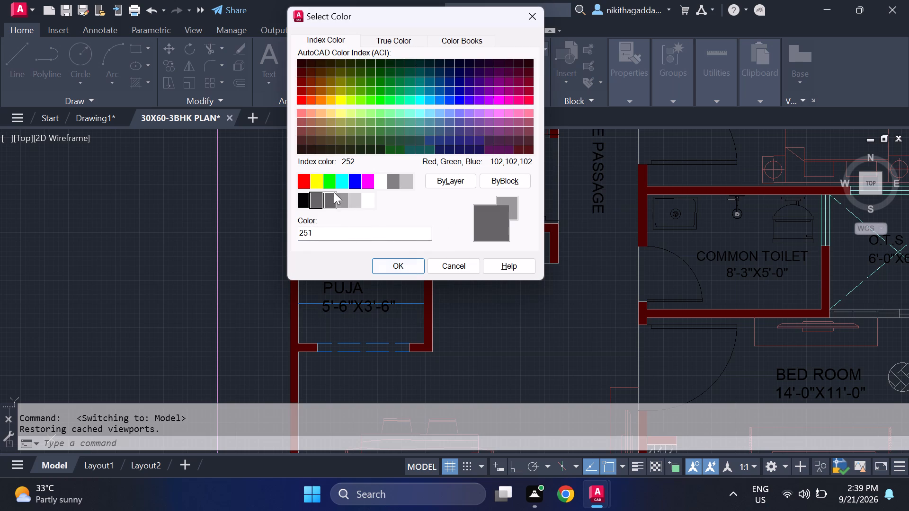
{"action": "left_click", "coordinate": [335, 204]}
{"action": "left_click", "coordinate": [315, 200]}
{"action": "left_click", "coordinate": [400, 265]}
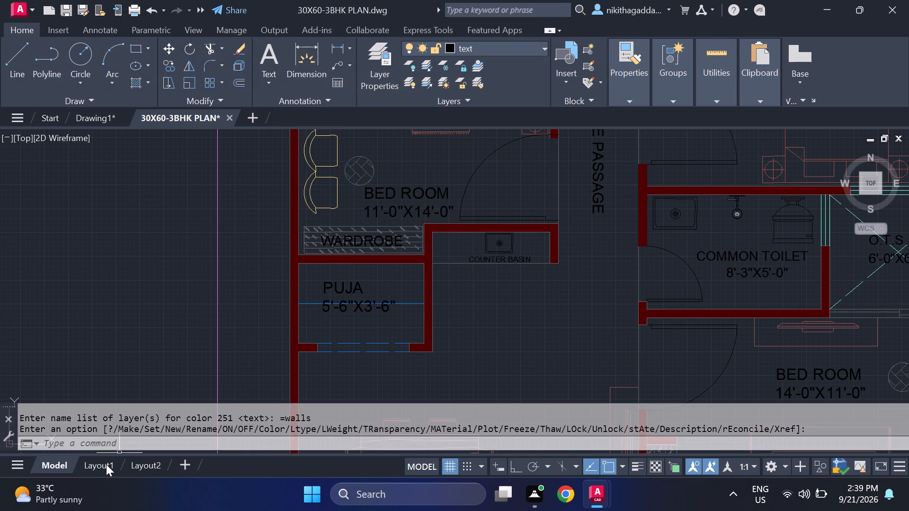
In Layout1's viewport, reduce the floor plan to a scale of about 0.135 and reposition it so the whole double border fits the sheet.
{"action": "left_click", "coordinate": [106, 464]}
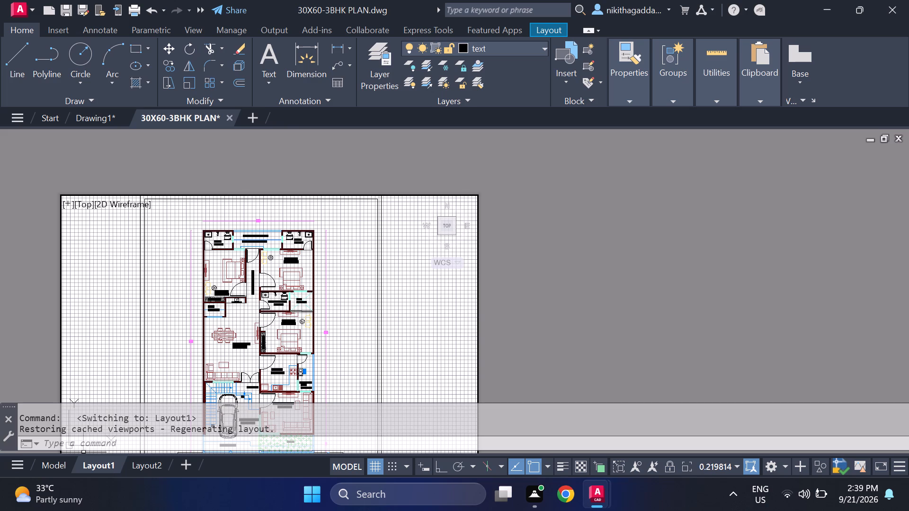
{"action": "middle_click_drag", "start_coordinate": [286, 305], "coordinate": [300, 211]}
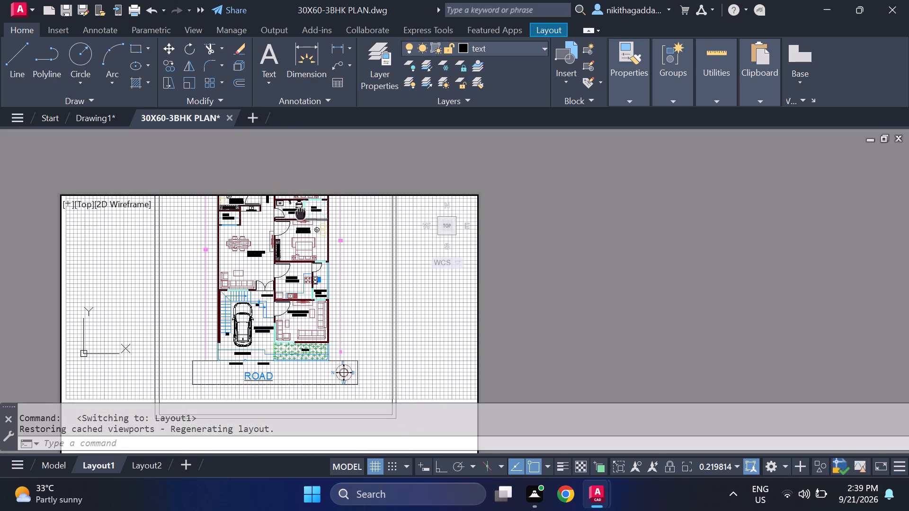
{"action": "middle_click_drag", "start_coordinate": [300, 211], "coordinate": [298, 263]}
{"action": "scroll", "coordinate": [294, 275], "scroll_direction": "down", "scroll_amount": 1}
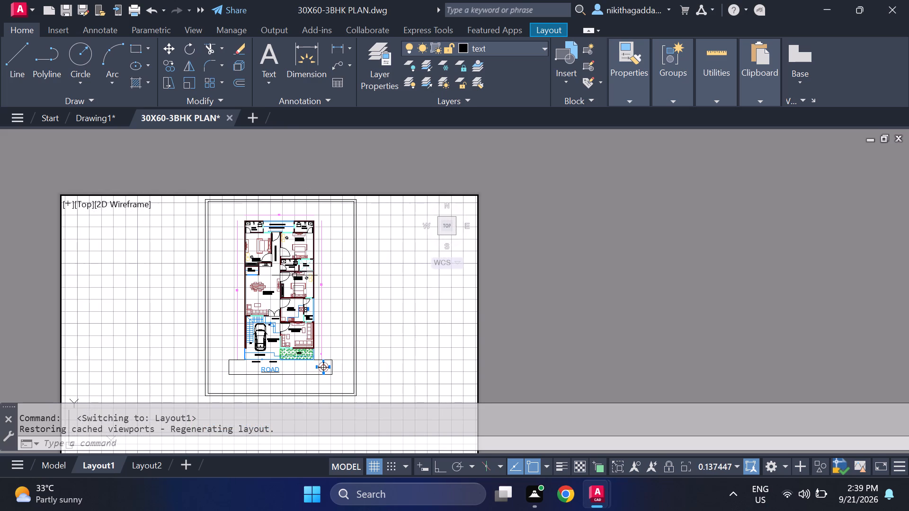
{"action": "middle_click_drag", "start_coordinate": [283, 315], "coordinate": [267, 356]}
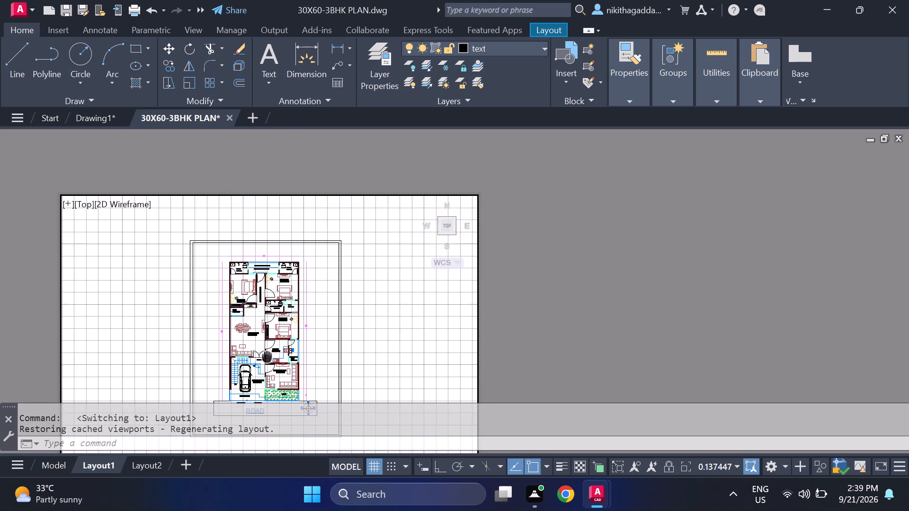
{"action": "middle_click_drag", "start_coordinate": [267, 356], "coordinate": [250, 357]}
{"action": "scroll", "coordinate": [231, 308], "scroll_direction": "up", "scroll_amount": 1}
{"action": "scroll", "coordinate": [231, 308], "scroll_direction": "down", "scroll_amount": 1}
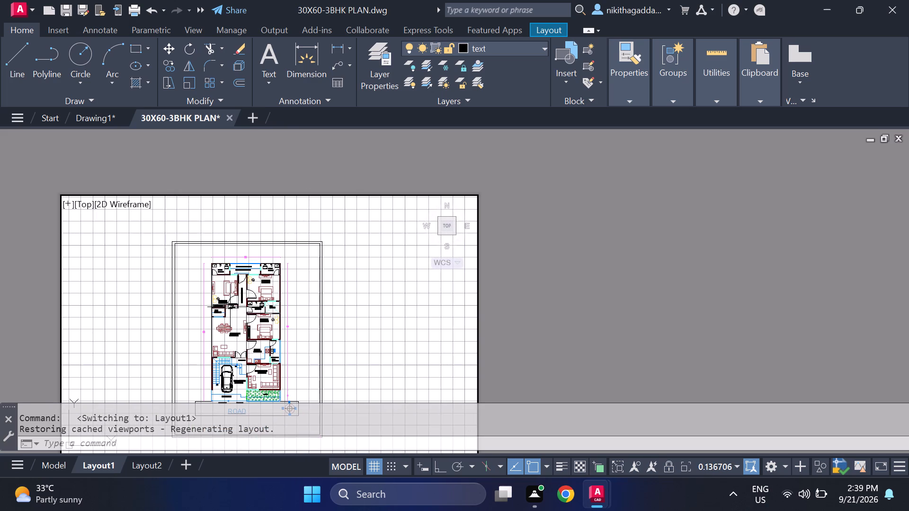
{"action": "scroll", "coordinate": [230, 306], "scroll_direction": "up", "scroll_amount": 1}
{"action": "middle_click_drag", "start_coordinate": [265, 311], "coordinate": [265, 306]}
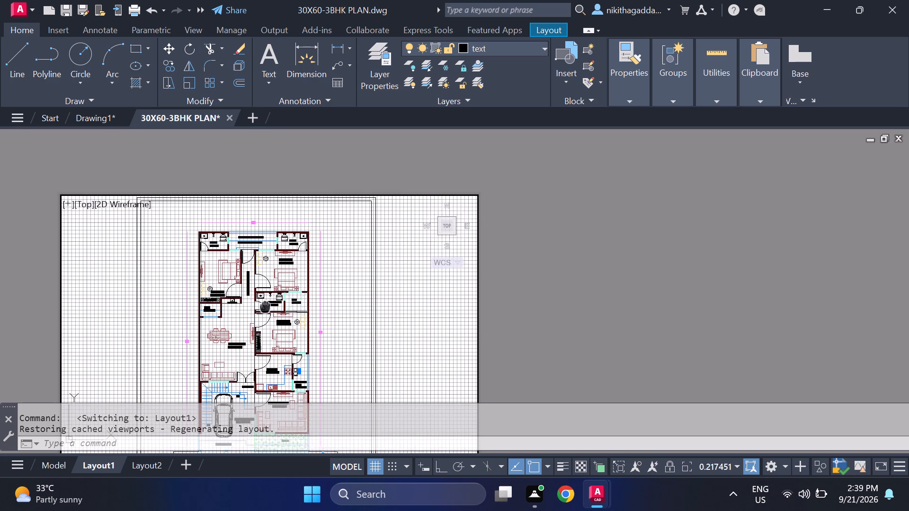
{"action": "middle_click_drag", "start_coordinate": [265, 306], "coordinate": [277, 244]}
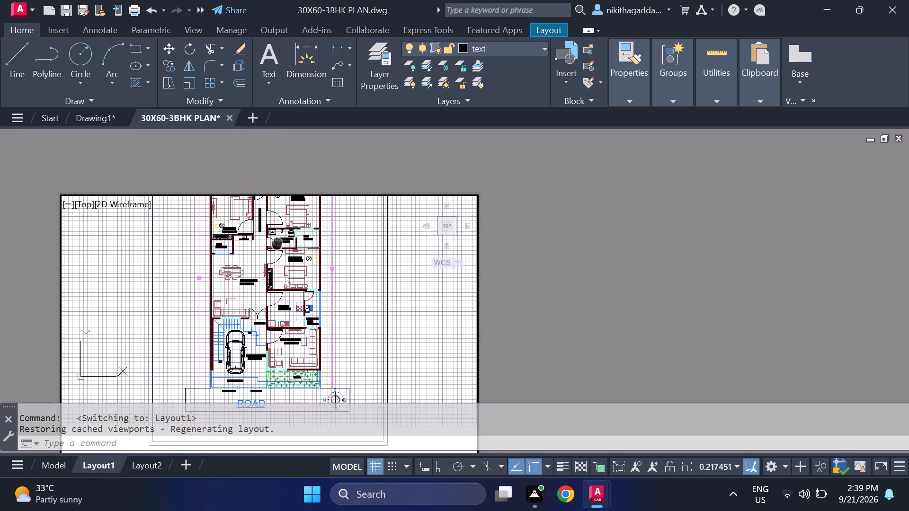
{"action": "middle_click_drag", "start_coordinate": [277, 244], "coordinate": [277, 262]}
{"action": "scroll", "coordinate": [277, 270], "scroll_direction": "down", "scroll_amount": 1}
{"action": "scroll", "coordinate": [275, 271], "scroll_direction": "up", "scroll_amount": 1}
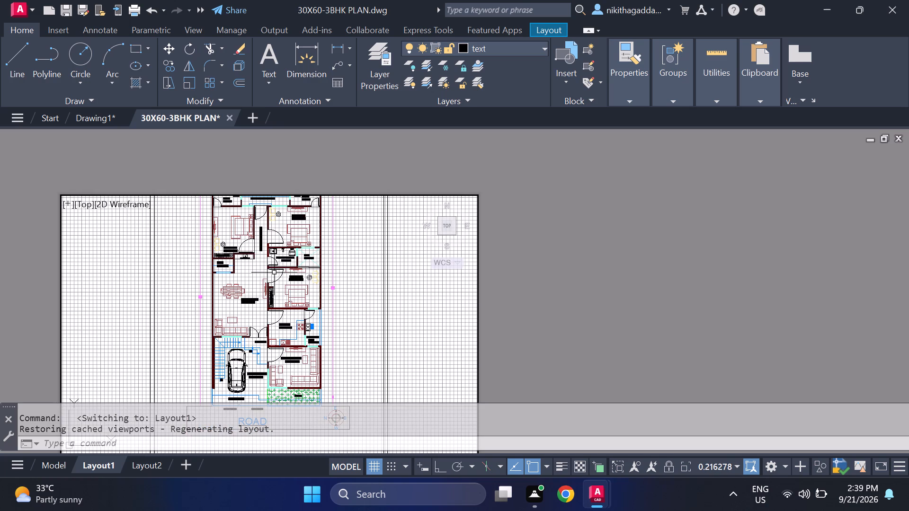
{"action": "scroll", "coordinate": [271, 274], "scroll_direction": "down", "scroll_amount": 1}
{"action": "middle_click_drag", "start_coordinate": [277, 255], "coordinate": [269, 304]}
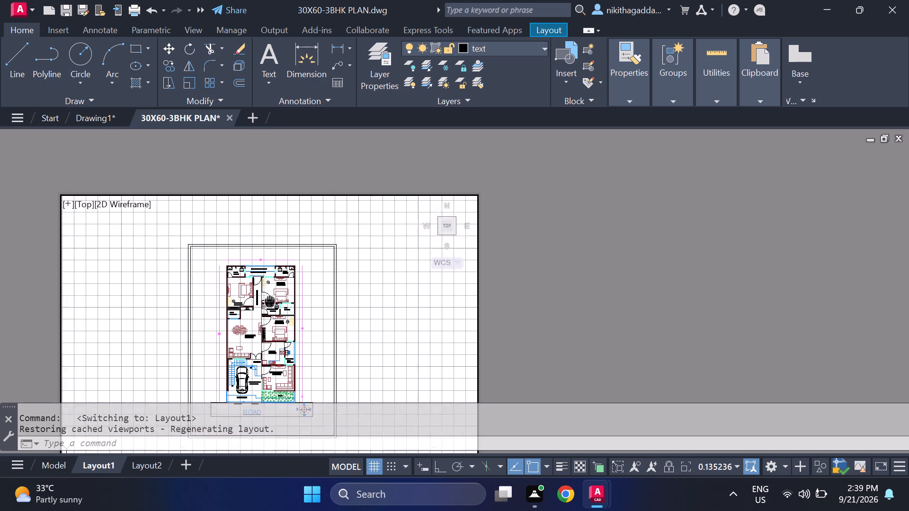
{"action": "middle_click_drag", "start_coordinate": [269, 304], "coordinate": [260, 304]}
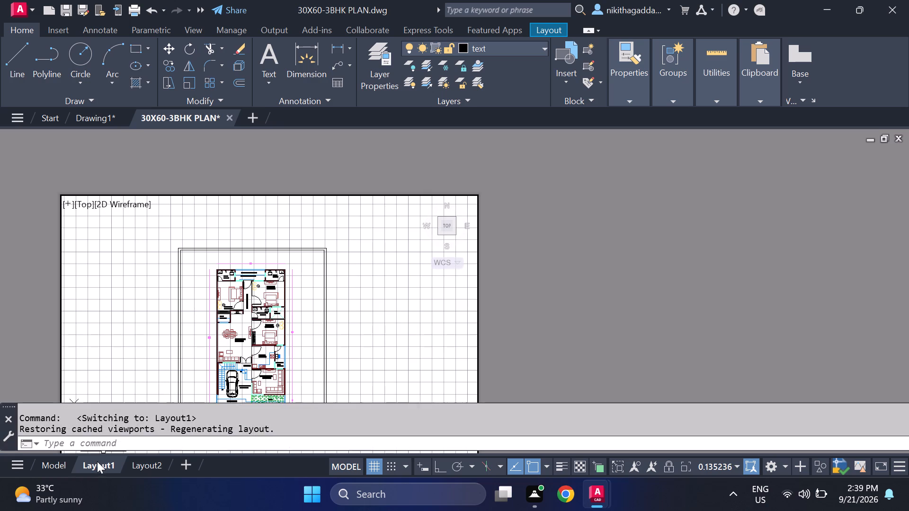
Preview Layout1's single-sheet plot again to check the reduced plan, its border and room labels on the A4 sheet.
{"action": "right_click", "coordinate": [97, 461]}
{"action": "left_click", "coordinate": [160, 303]}
{"action": "left_click", "coordinate": [163, 292]}
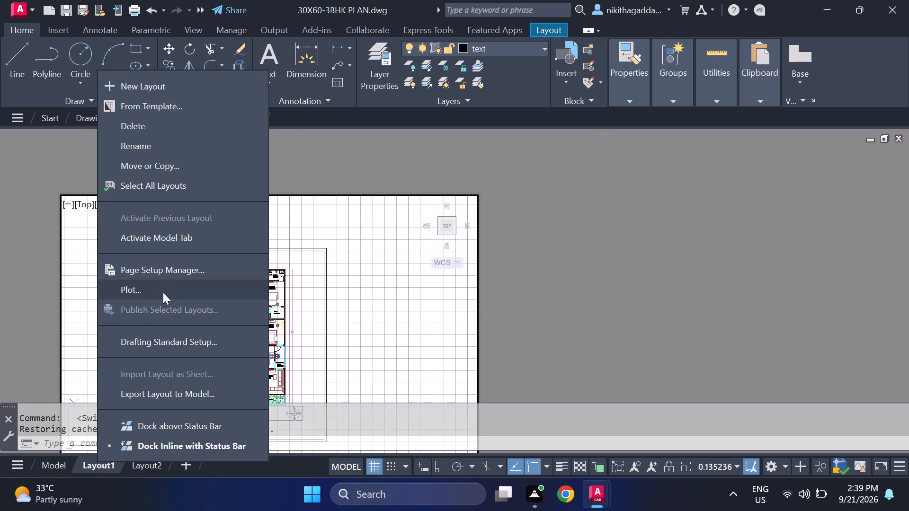
{"action": "left_click", "coordinate": [421, 269]}
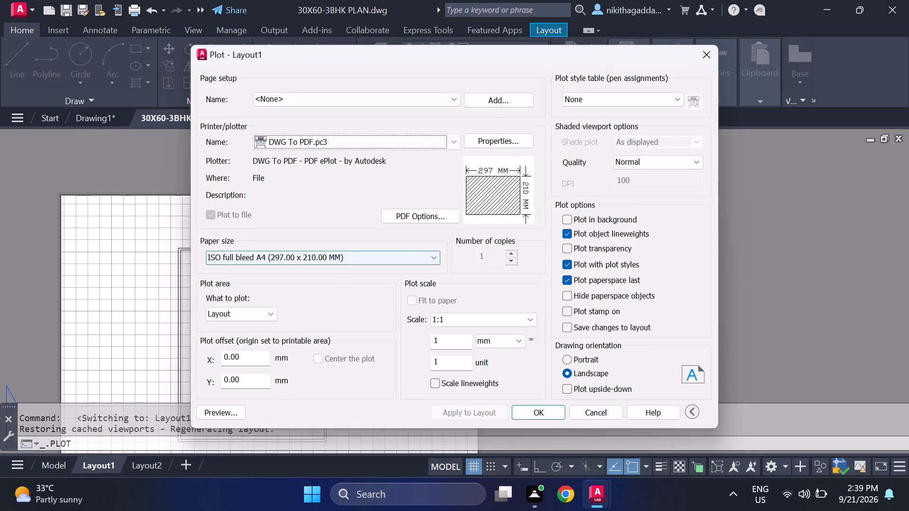
{"action": "left_click", "coordinate": [228, 415]}
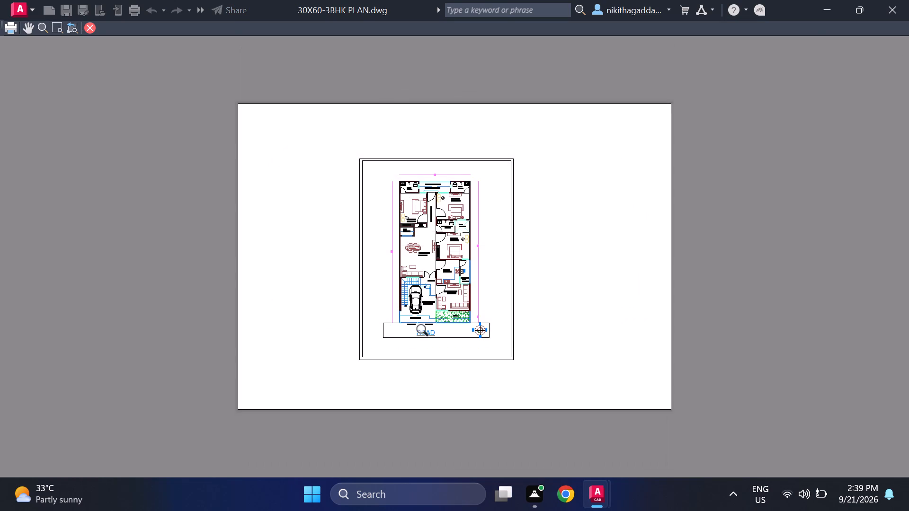
{"action": "scroll", "coordinate": [429, 330], "scroll_direction": "up", "scroll_amount": 1}
{"action": "scroll", "coordinate": [482, 296], "scroll_direction": "up", "scroll_amount": 2}
{"action": "scroll", "coordinate": [483, 295], "scroll_direction": "down", "scroll_amount": 1}
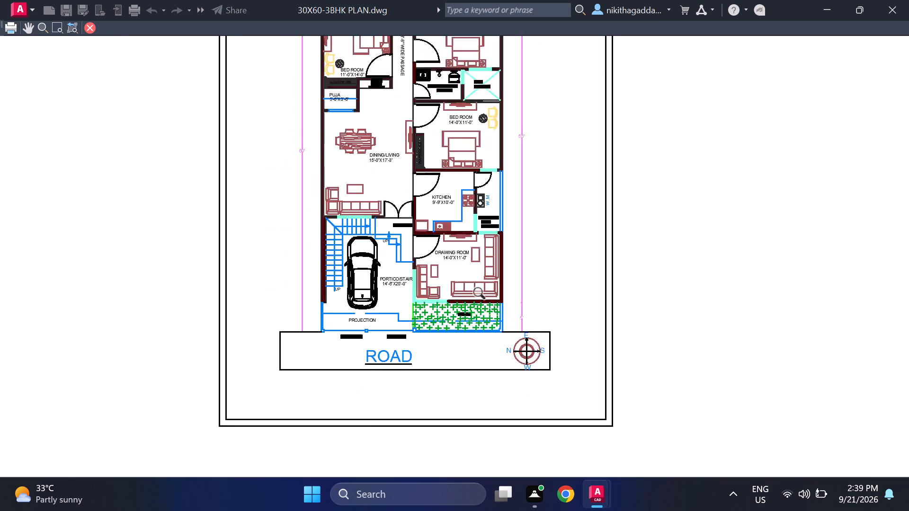
{"action": "scroll", "coordinate": [483, 295], "scroll_direction": "down", "scroll_amount": 1}
{"action": "middle_click_drag", "start_coordinate": [504, 206], "coordinate": [529, 269]}
{"action": "middle_click_drag", "start_coordinate": [557, 255], "coordinate": [576, 231]}
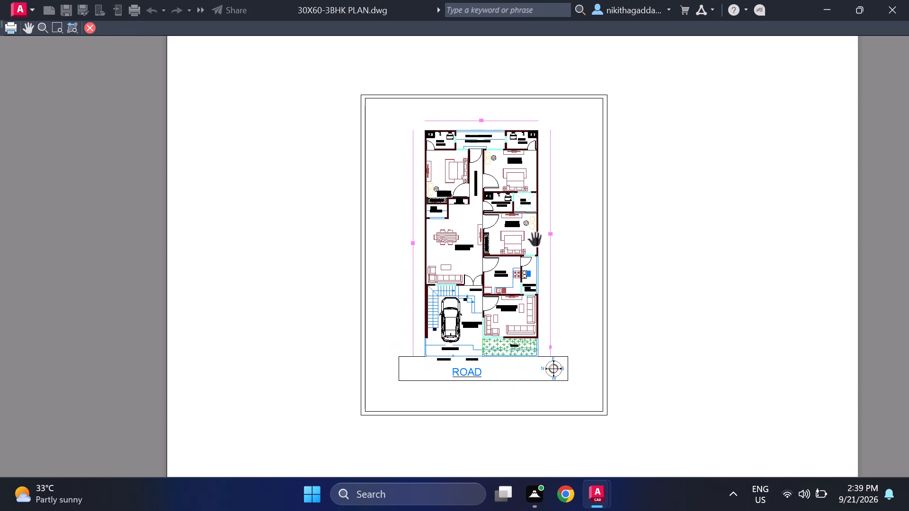
{"action": "left_click", "coordinate": [92, 26]}
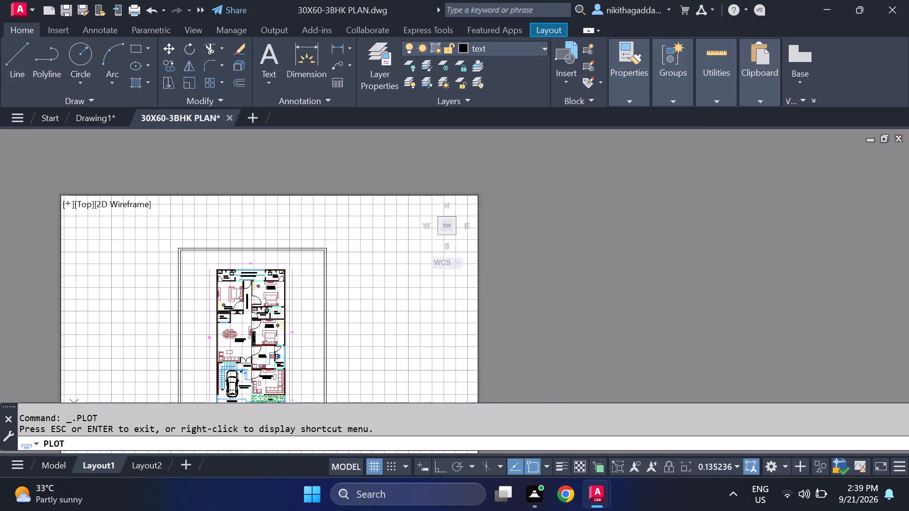
{"action": "left_click", "coordinate": [703, 50]}
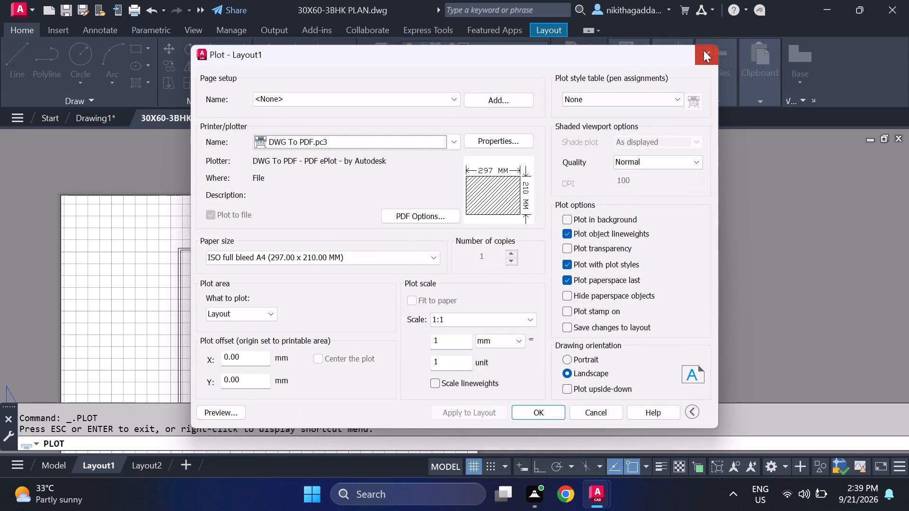
In Layout1's viewport, enlarge the floor plan to a scale of about 0.215 and reposition it between the sheet's top and bottom edges.
{"action": "scroll", "coordinate": [213, 355], "scroll_direction": "up", "scroll_amount": 1}
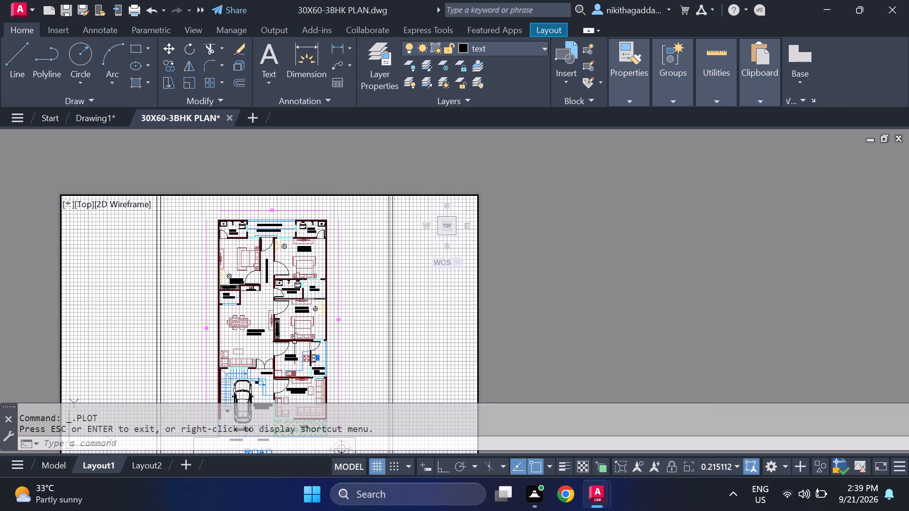
{"action": "middle_click_drag", "start_coordinate": [294, 340], "coordinate": [279, 346]}
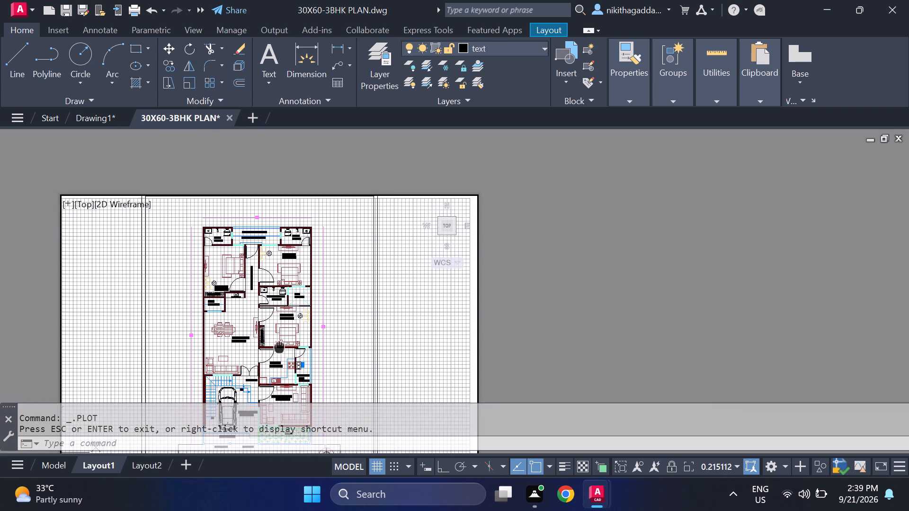
{"action": "middle_click_drag", "start_coordinate": [279, 346], "coordinate": [288, 324]}
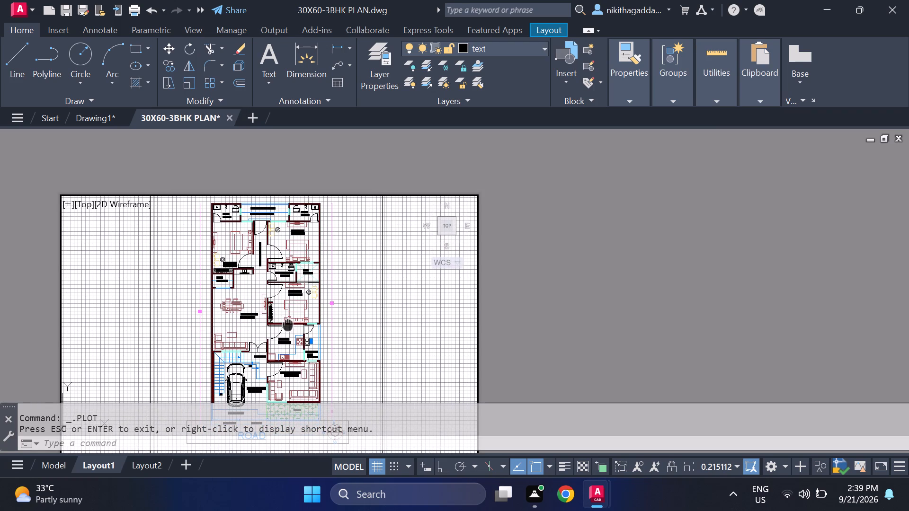
{"action": "middle_click_drag", "start_coordinate": [288, 324], "coordinate": [288, 284]}
{"action": "middle_click_drag", "start_coordinate": [288, 284], "coordinate": [288, 291]}
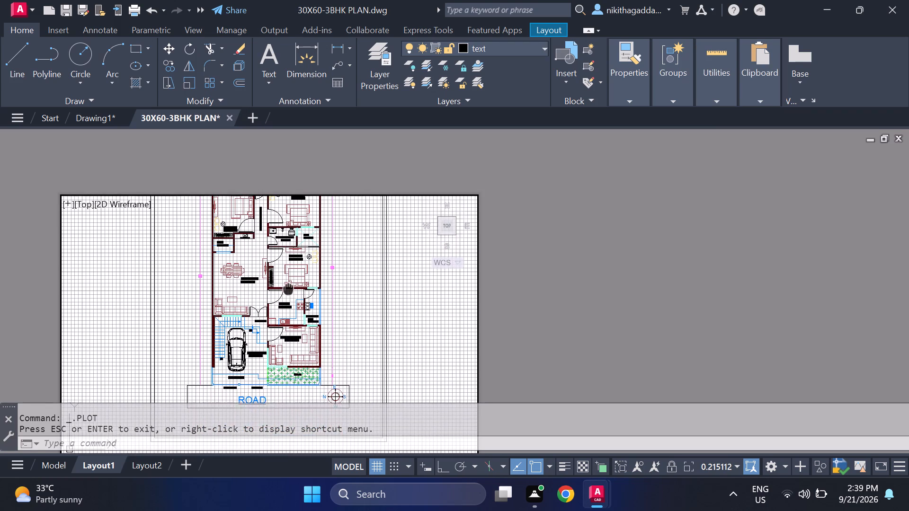
{"action": "middle_click_drag", "start_coordinate": [288, 291], "coordinate": [290, 324]}
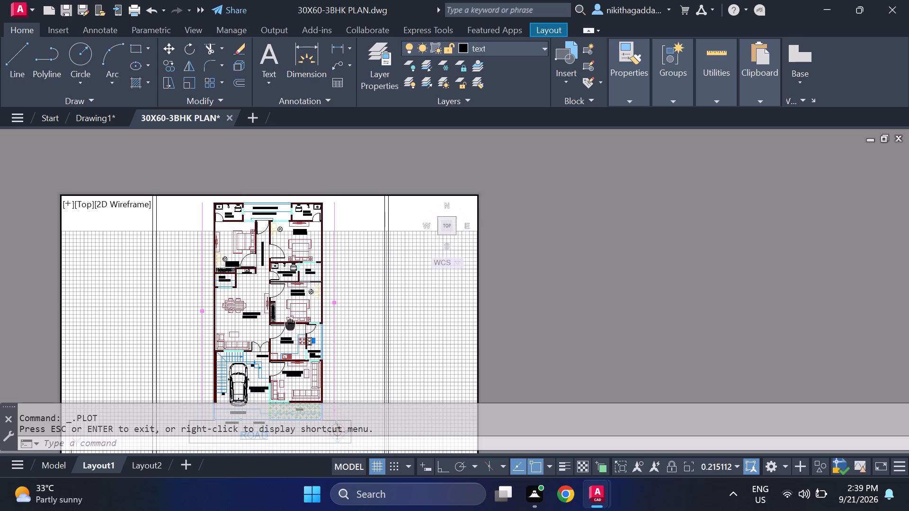
{"action": "middle_click_drag", "start_coordinate": [290, 324], "coordinate": [290, 327]}
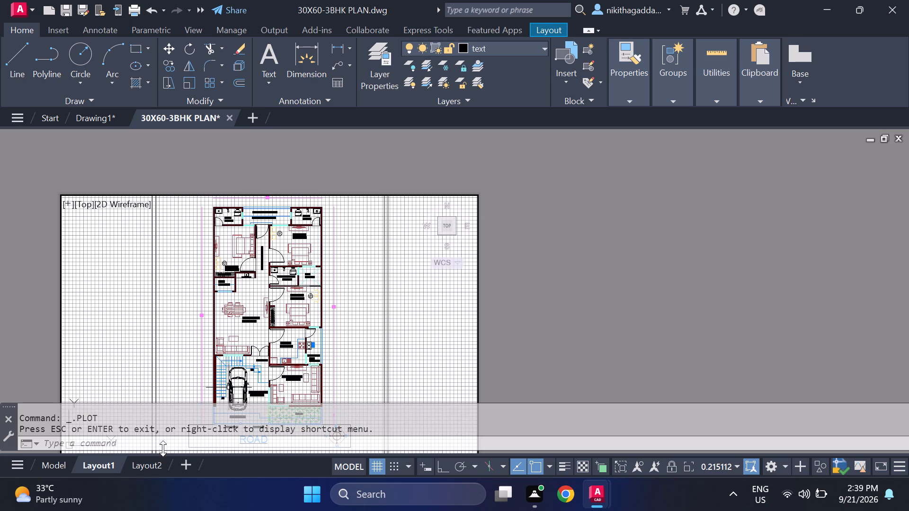
Preview Layout1's single-sheet plot to check how the enlarged plan and its double border sit on the A4 sheet.
{"action": "right_click", "coordinate": [92, 458]}
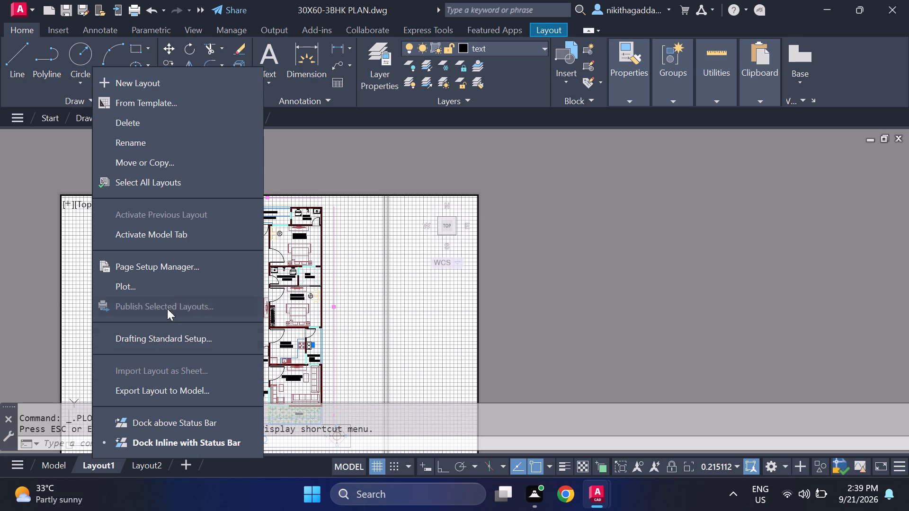
{"action": "left_click", "coordinate": [184, 282]}
{"action": "left_click", "coordinate": [393, 281]}
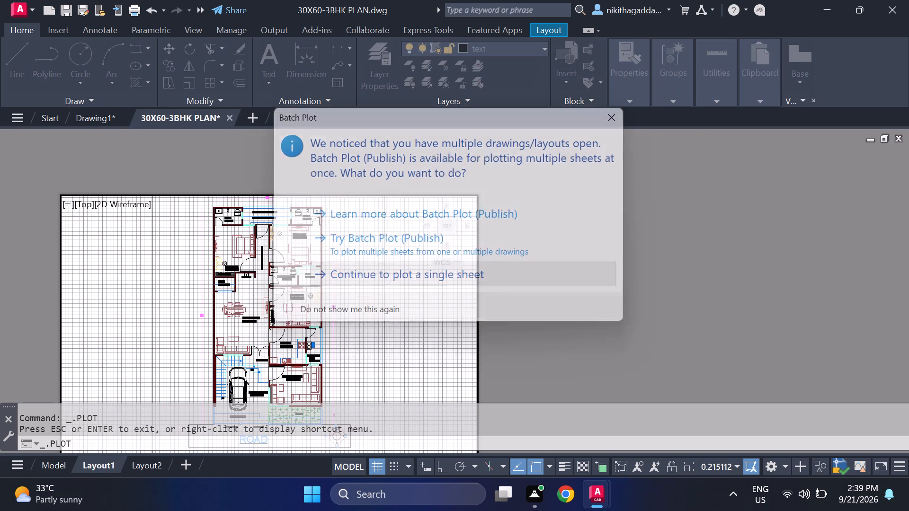
{"action": "left_click", "coordinate": [203, 411]}
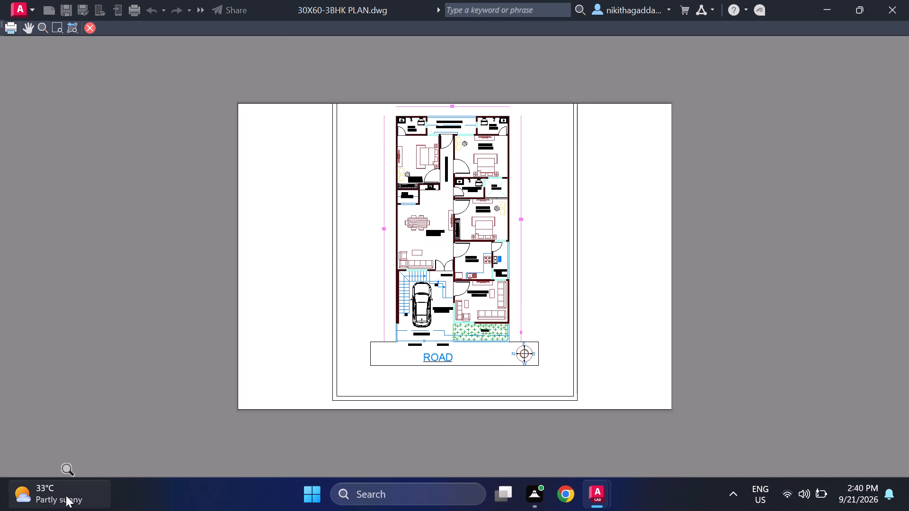
{"action": "left_click", "coordinate": [92, 22]}
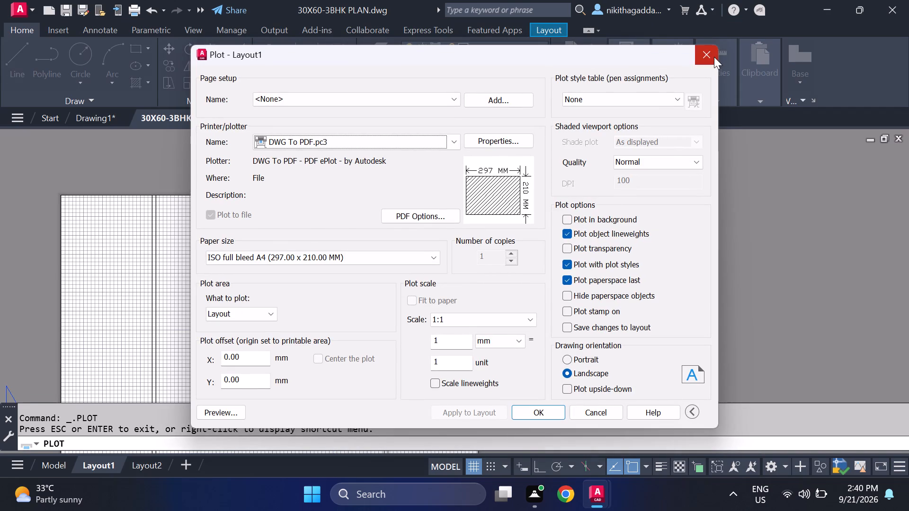
{"action": "left_click", "coordinate": [714, 57]}
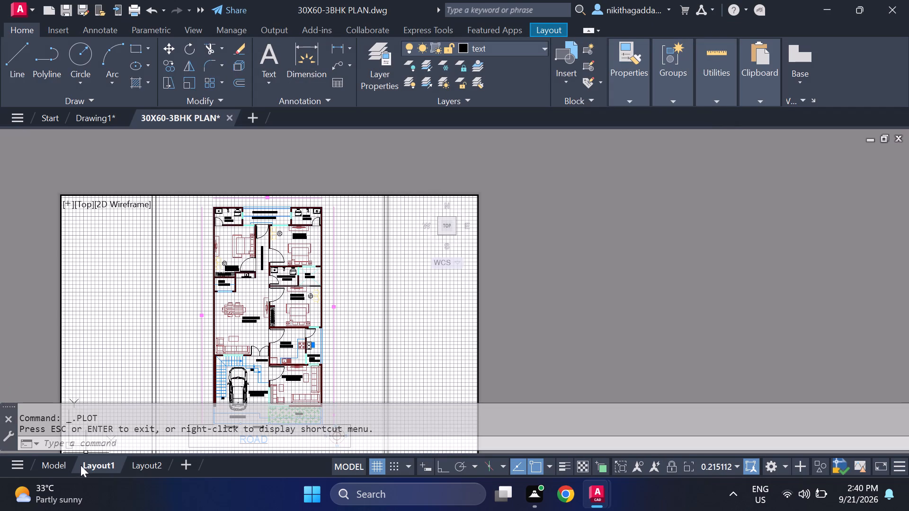
Shift the floor plan down within Layout1's viewport so the double border's top edge lies inside the sheet.
{"action": "middle_click_drag", "start_coordinate": [321, 284], "coordinate": [320, 316]}
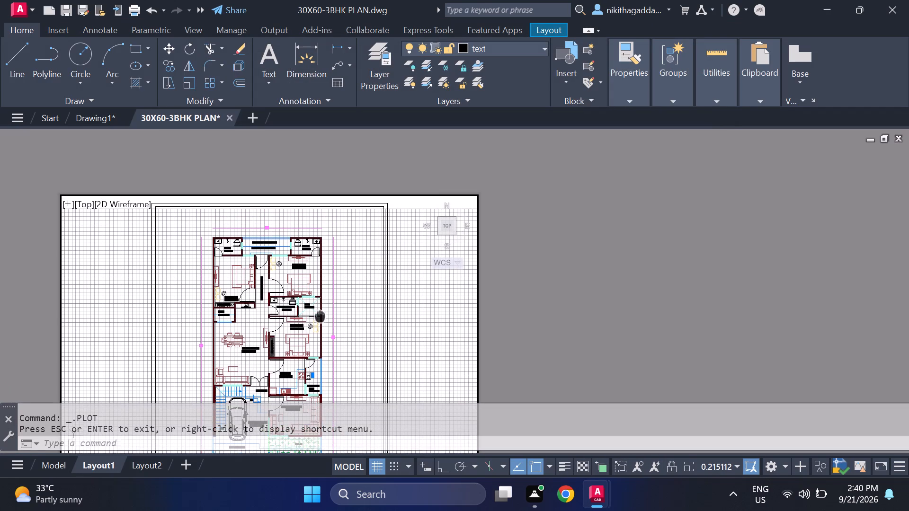
{"action": "middle_click_drag", "start_coordinate": [320, 316], "coordinate": [319, 308]}
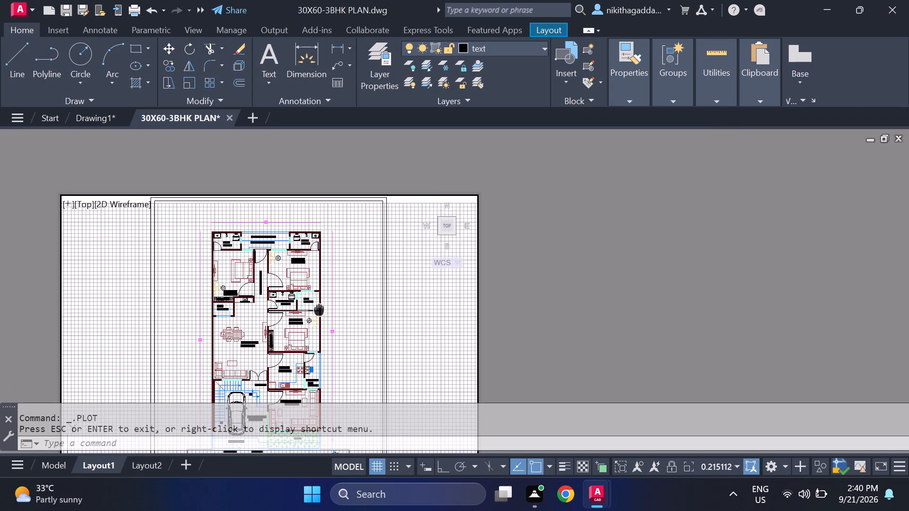
{"action": "middle_click_drag", "start_coordinate": [319, 308], "coordinate": [320, 307]}
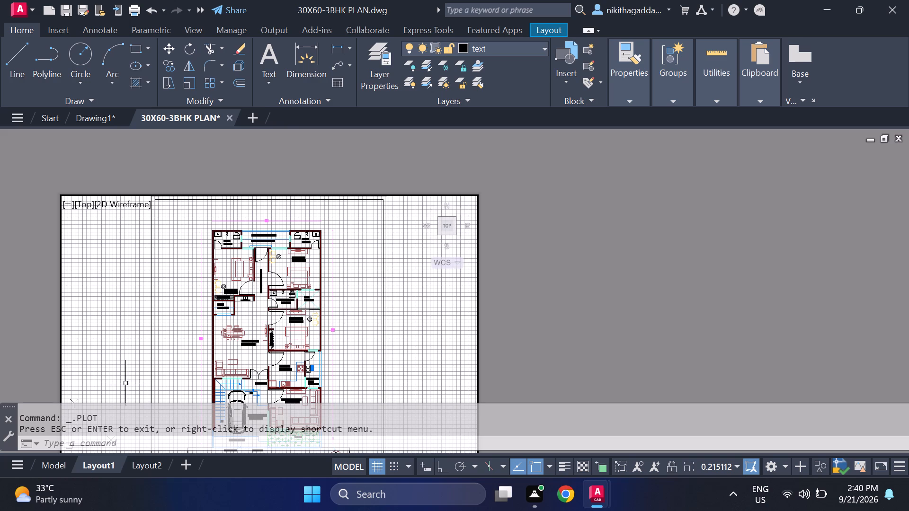
Preview Layout1's single-sheet plot again and examine the top border, room labels, walls and furniture up close.
{"action": "right_click", "coordinate": [93, 463]}
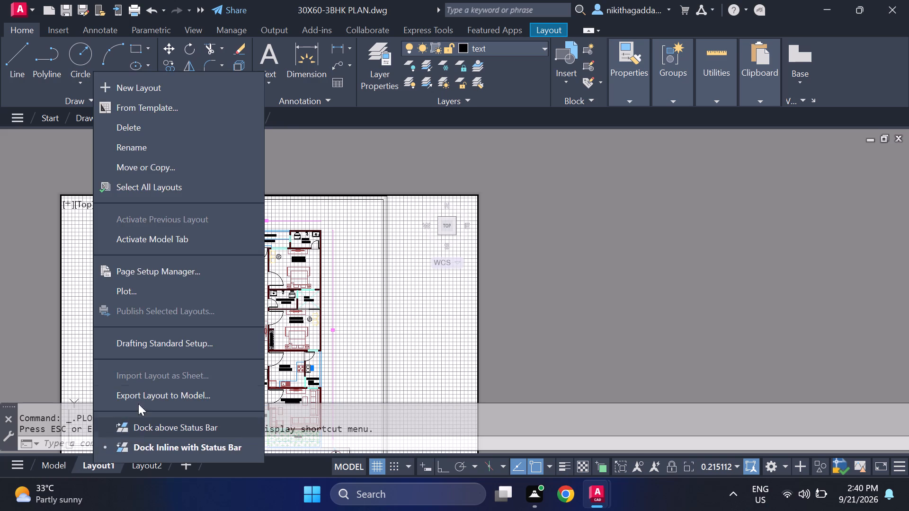
{"action": "left_click", "coordinate": [158, 294]}
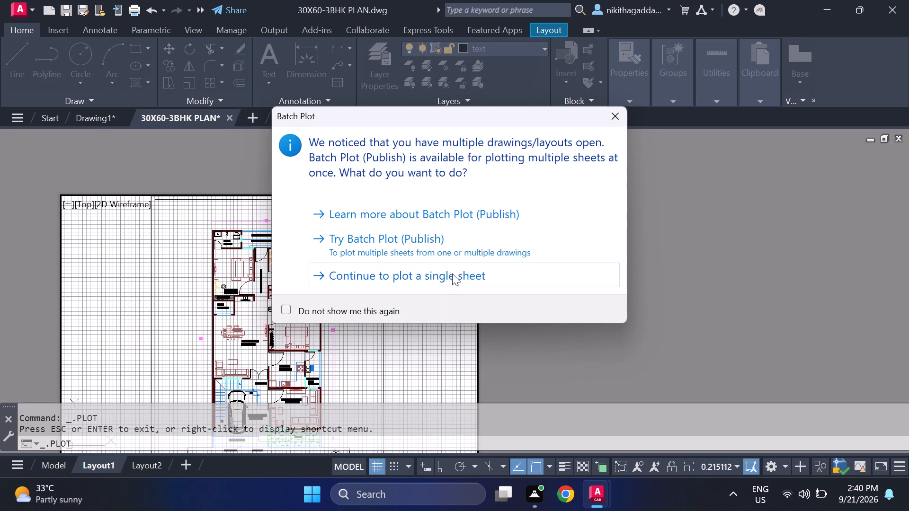
{"action": "left_click", "coordinate": [452, 273]}
{"action": "left_click", "coordinate": [225, 415]}
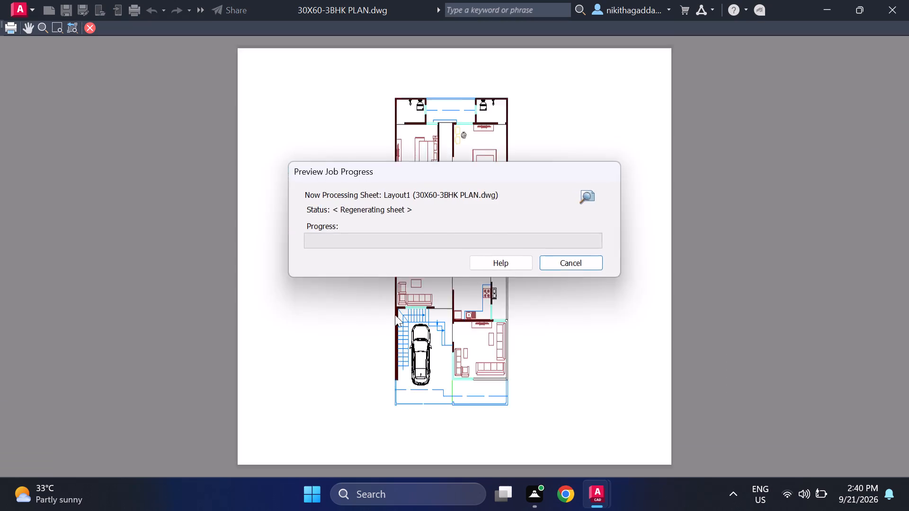
{"action": "scroll", "coordinate": [494, 291], "scroll_direction": "up", "scroll_amount": 1}
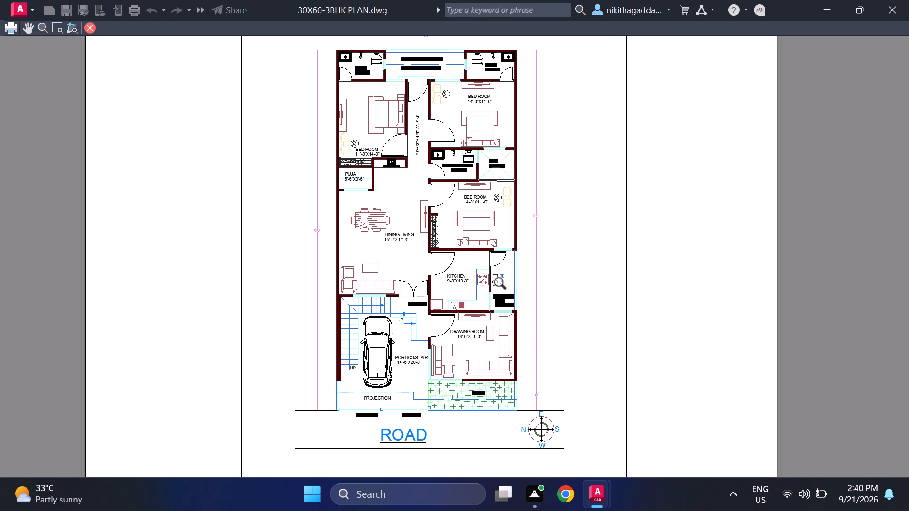
{"action": "middle_click_drag", "start_coordinate": [504, 285], "coordinate": [522, 314]}
{"action": "scroll", "coordinate": [472, 280], "scroll_direction": "up", "scroll_amount": 1}
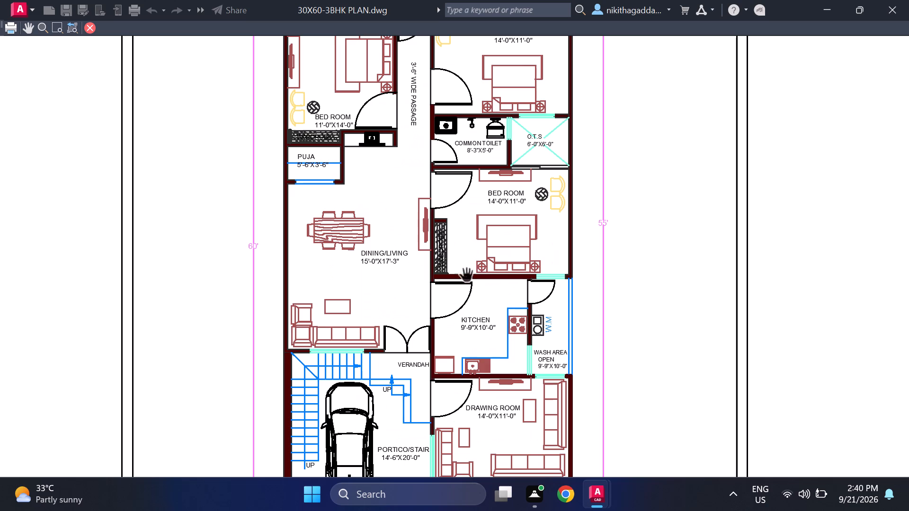
{"action": "middle_click_drag", "start_coordinate": [368, 183], "coordinate": [393, 275]}
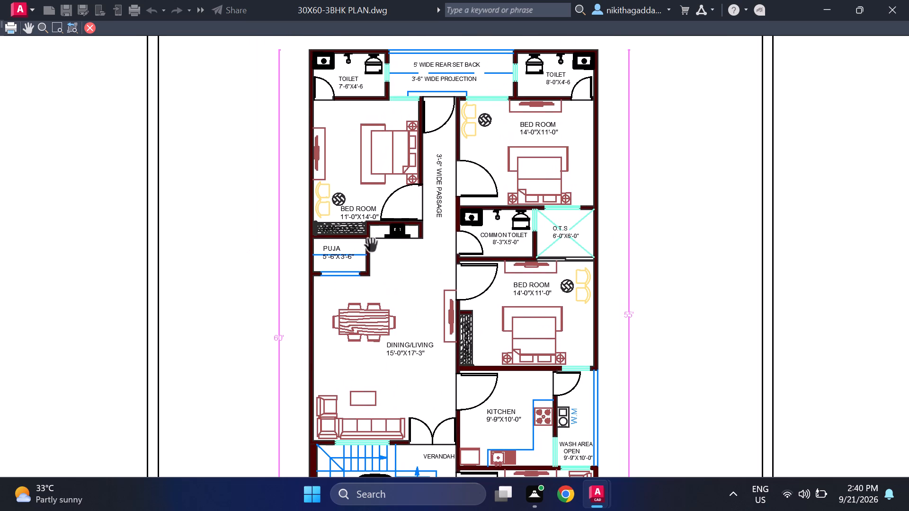
{"action": "scroll", "coordinate": [364, 217], "scroll_direction": "up", "scroll_amount": 3}
{"action": "scroll", "coordinate": [361, 217], "scroll_direction": "down", "scroll_amount": 3}
{"action": "scroll", "coordinate": [418, 321], "scroll_direction": "up", "scroll_amount": 2}
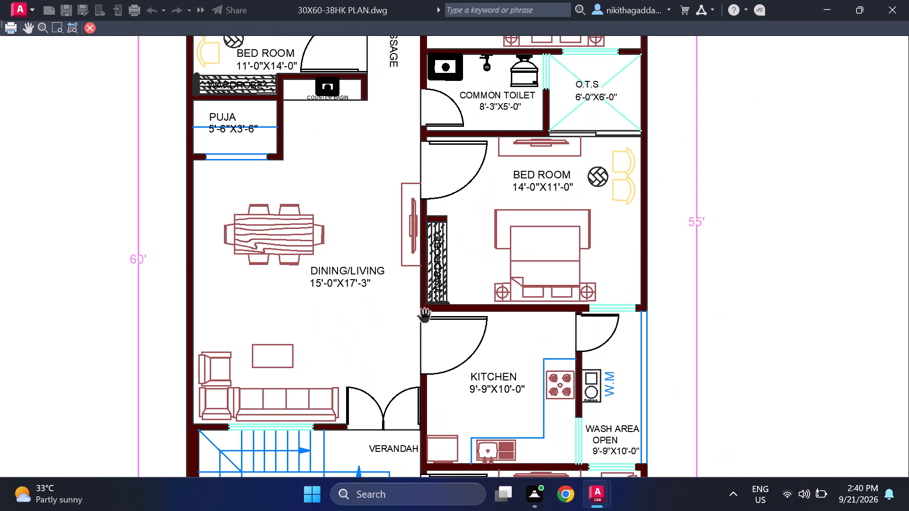
{"action": "scroll", "coordinate": [425, 239], "scroll_direction": "up", "scroll_amount": 3}
{"action": "scroll", "coordinate": [424, 242], "scroll_direction": "down", "scroll_amount": 4}
{"action": "scroll", "coordinate": [420, 247], "scroll_direction": "up", "scroll_amount": 2}
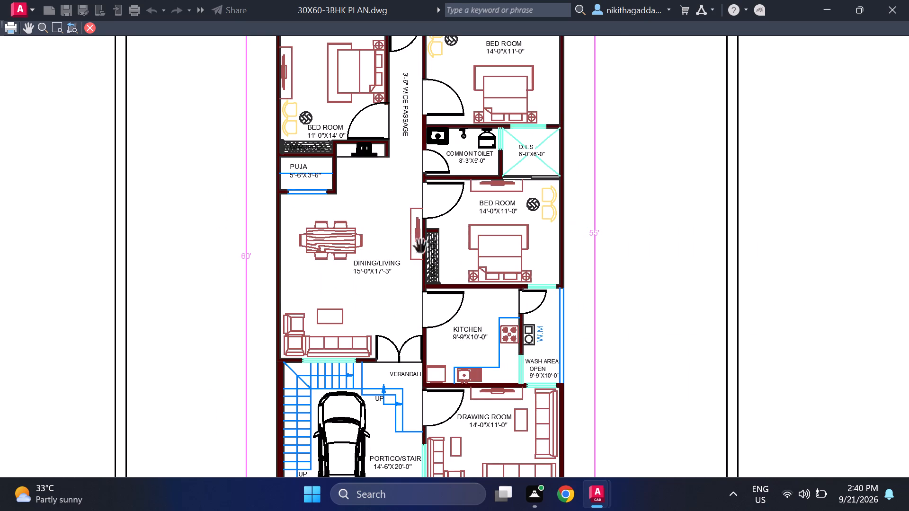
{"action": "middle_click_drag", "start_coordinate": [475, 250], "coordinate": [490, 339]}
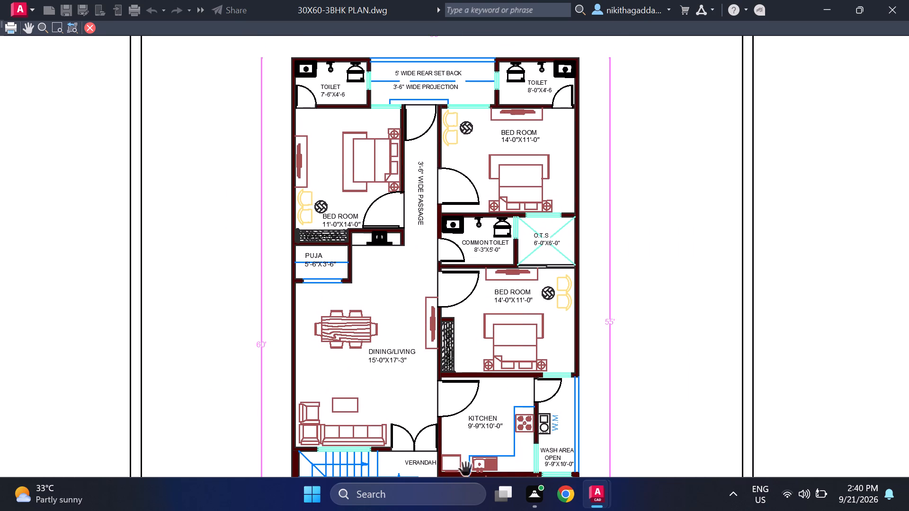
{"action": "scroll", "coordinate": [435, 287], "scroll_direction": "down", "scroll_amount": 1}
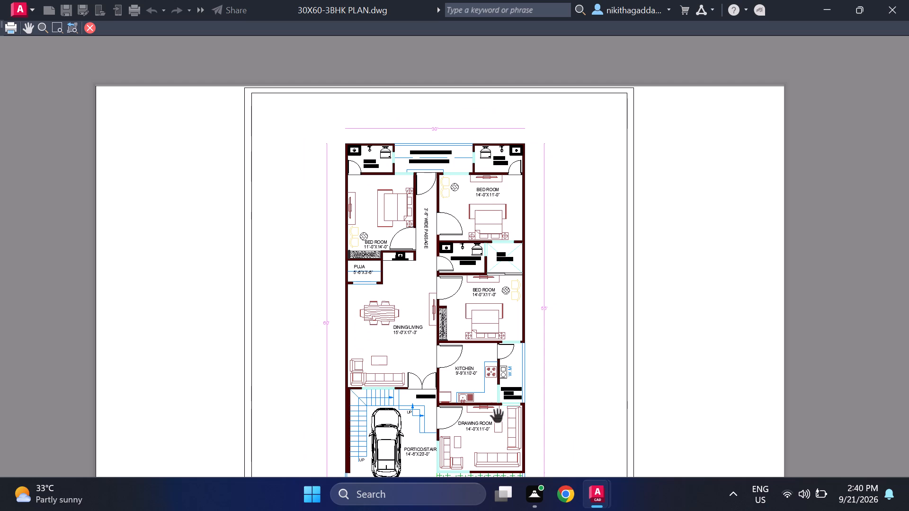
{"action": "middle_click_drag", "start_coordinate": [482, 436], "coordinate": [470, 394]}
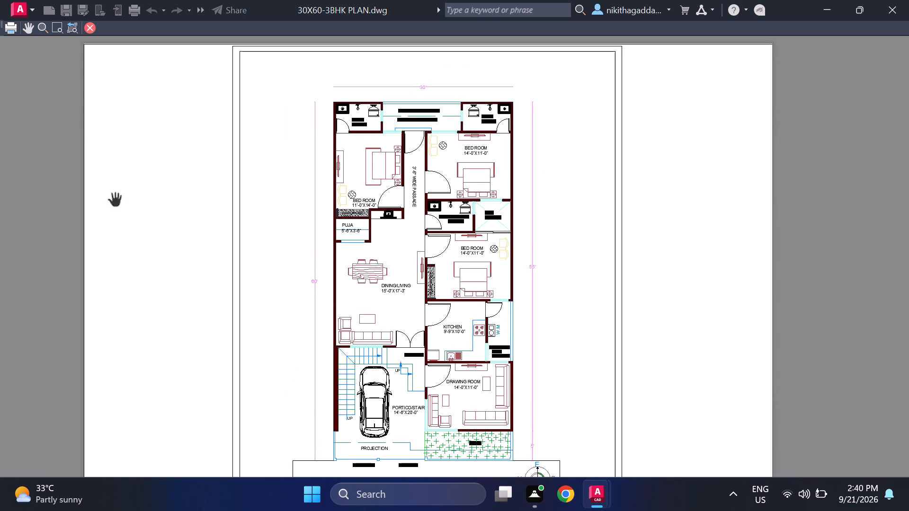
{"action": "left_click", "coordinate": [89, 25]}
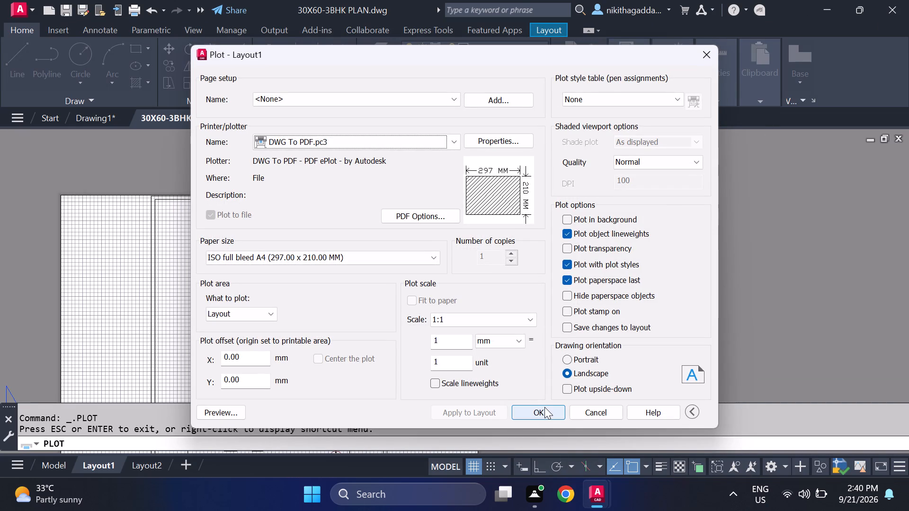
Plot Layout1 to PDF, saving it in Documents as 30X60-3BHK PLAN-Layout1.pdf.
{"action": "left_click", "coordinate": [544, 407]}
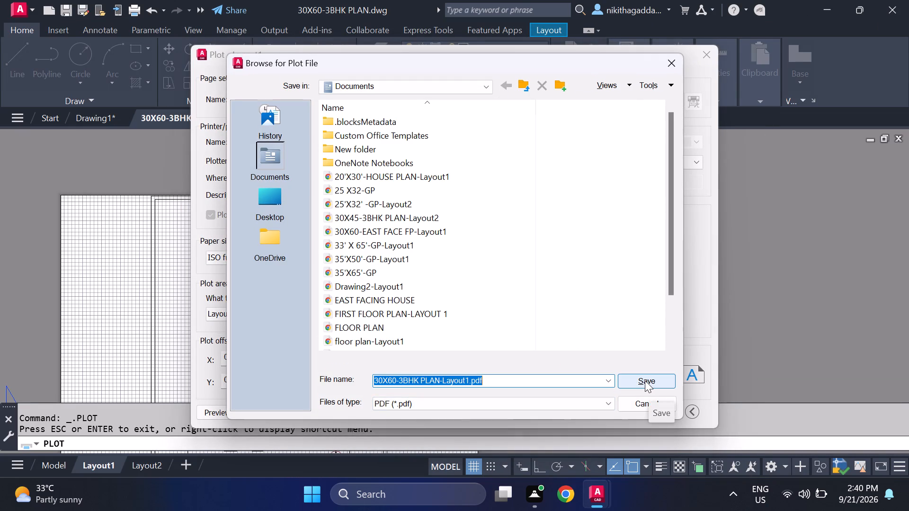
{"action": "left_click", "coordinate": [645, 380]}
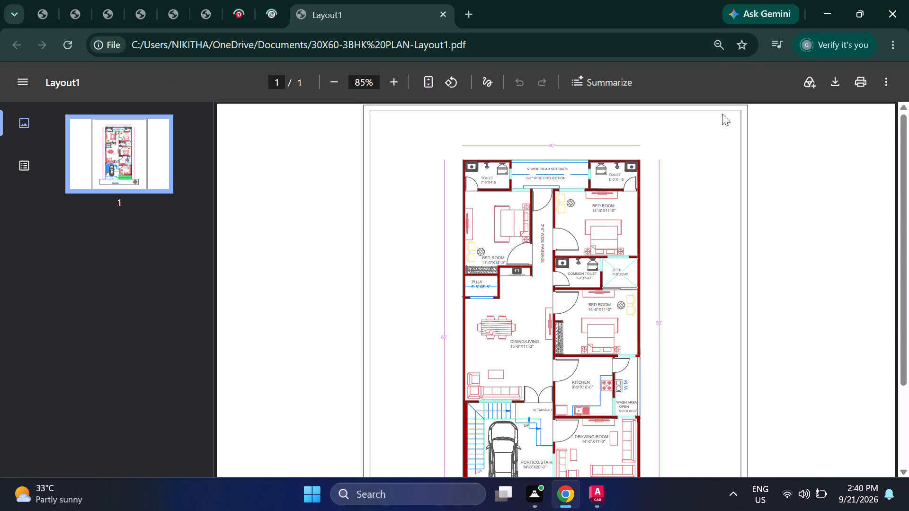
Review the plotted PDF in Chrome from the top border down to the road strip and compass, and close it.
{"action": "scroll", "coordinate": [630, 263], "scroll_direction": "down", "scroll_amount": 2}
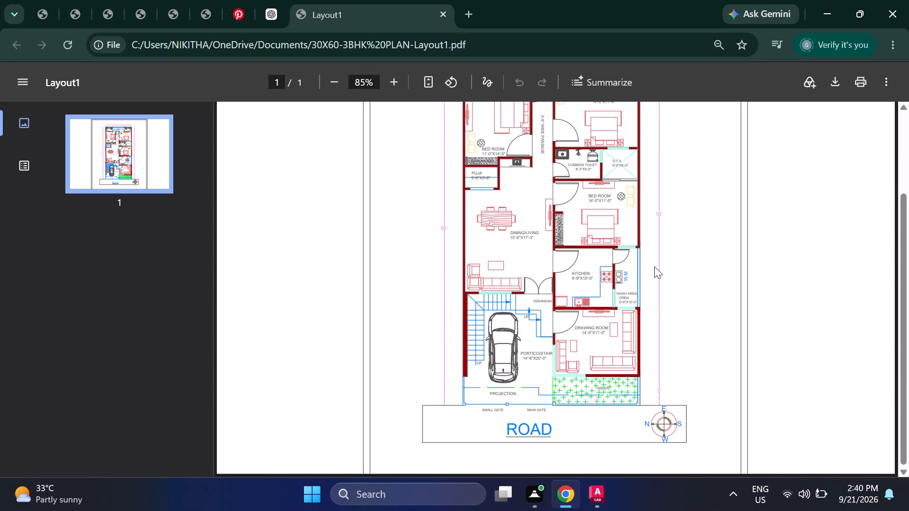
{"action": "scroll", "coordinate": [732, 266], "scroll_direction": "up", "scroll_amount": 2}
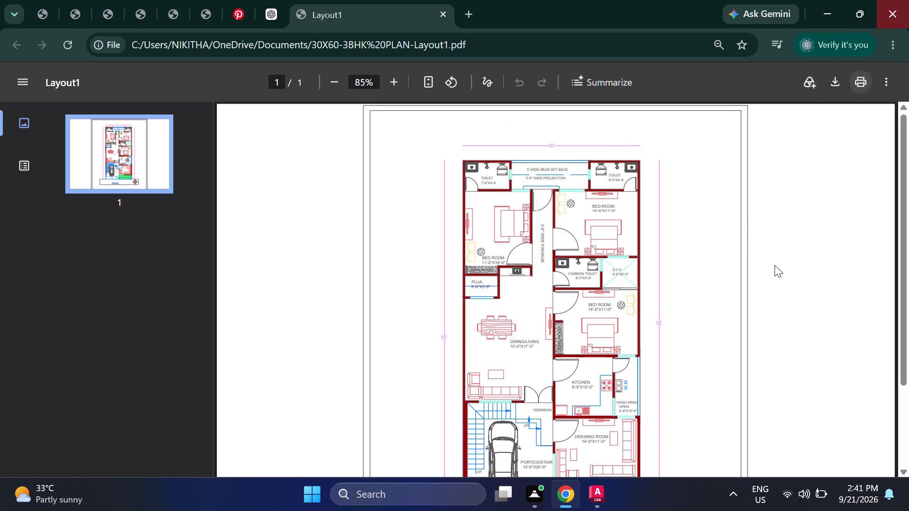
{"action": "scroll", "coordinate": [663, 303], "scroll_direction": "down", "scroll_amount": 2}
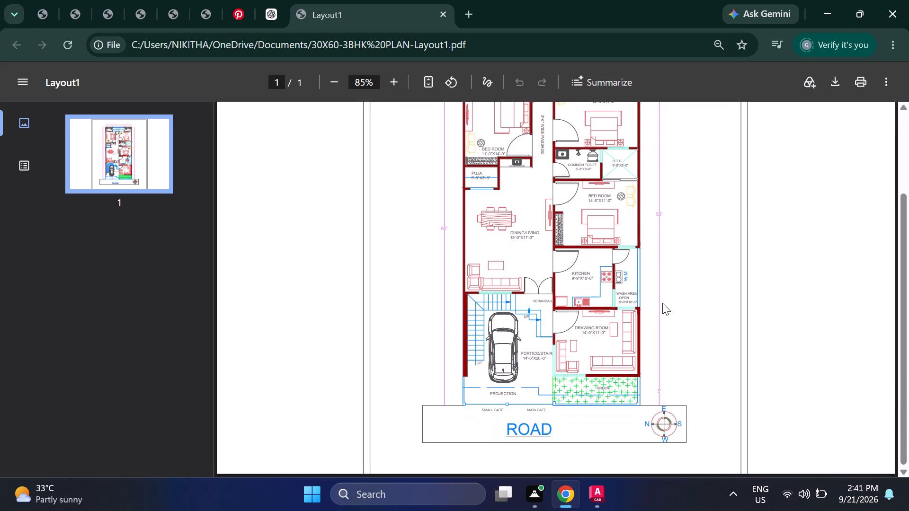
{"action": "scroll", "coordinate": [662, 303], "scroll_direction": "down", "scroll_amount": 2}
{"action": "scroll", "coordinate": [662, 303], "scroll_direction": "up", "scroll_amount": 4}
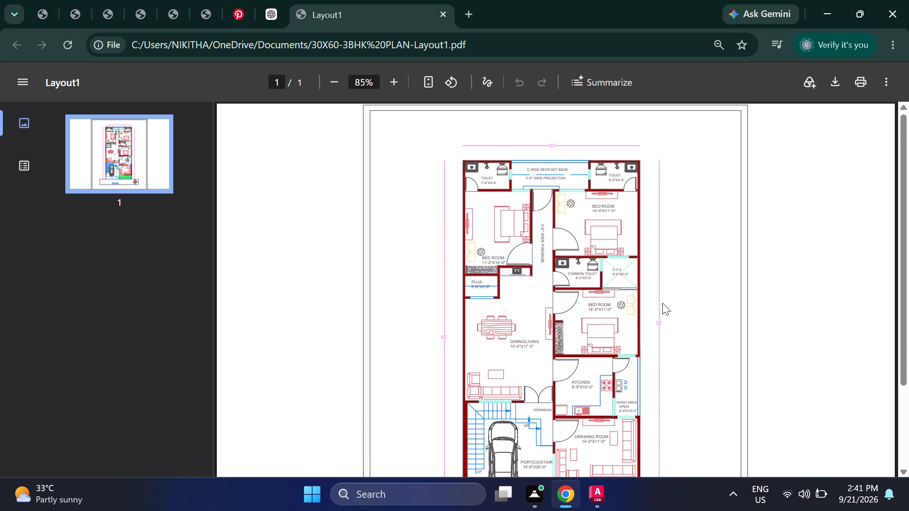
{"action": "scroll", "coordinate": [662, 303], "scroll_direction": "down", "scroll_amount": 1}
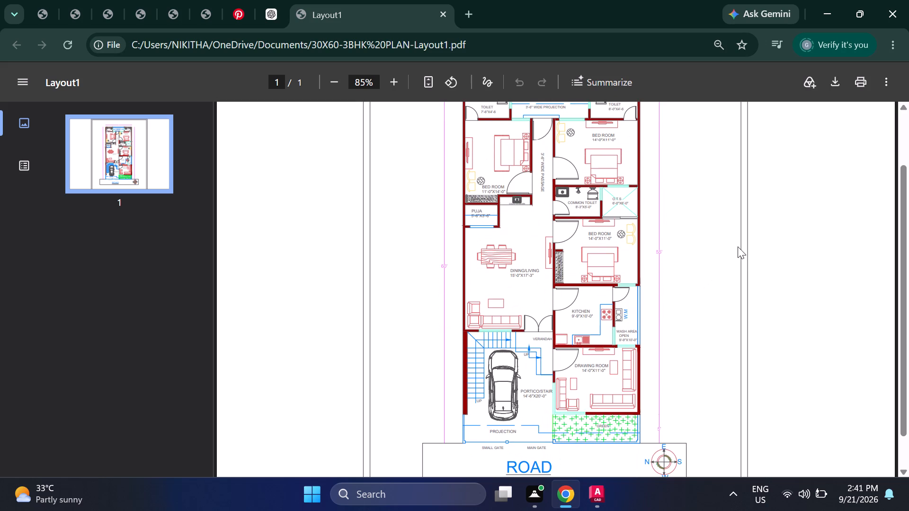
{"action": "scroll", "coordinate": [742, 244], "scroll_direction": "up", "scroll_amount": 1}
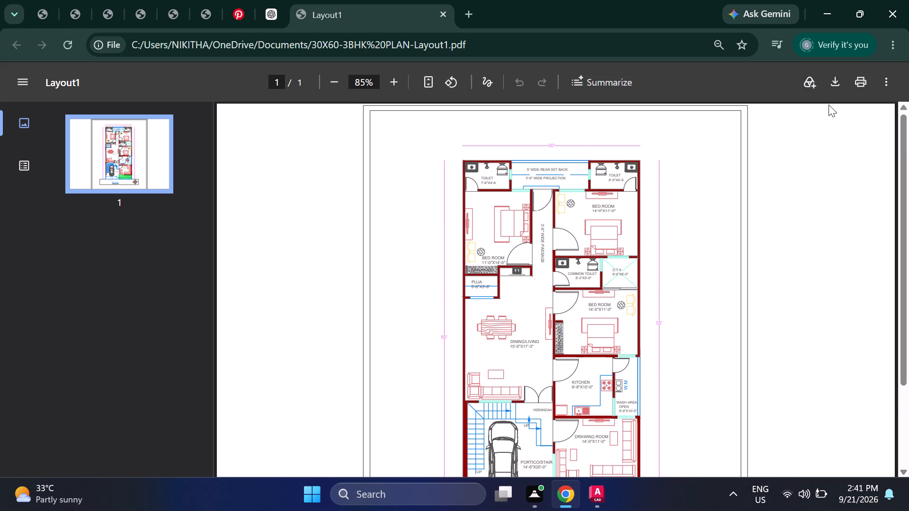
{"action": "left_click", "coordinate": [904, 0]}
Quit AutoCAD, saving the changes to 30X60-3BHK PLAN.dwg and discarding those to Drawing1.dwg.
{"action": "left_click", "coordinate": [904, 0]}
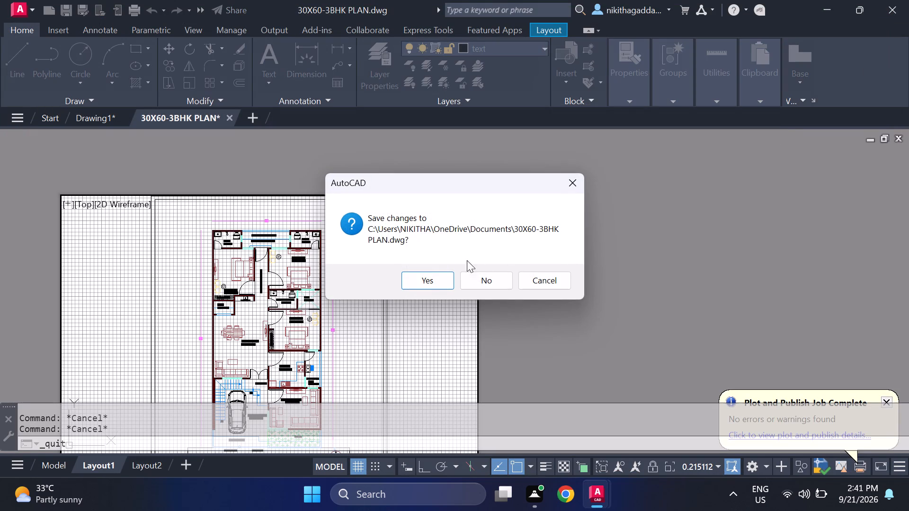
{"action": "left_click", "coordinate": [435, 279]}
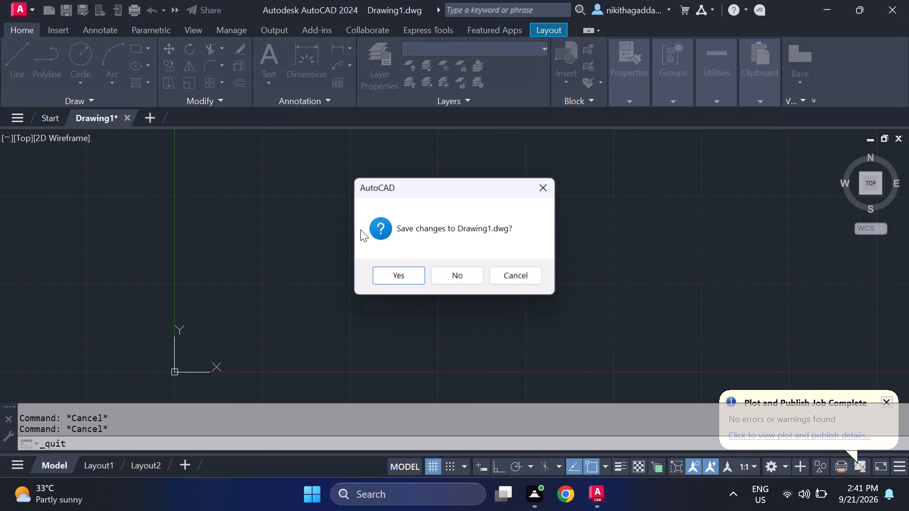
{"action": "left_click", "coordinate": [446, 272]}
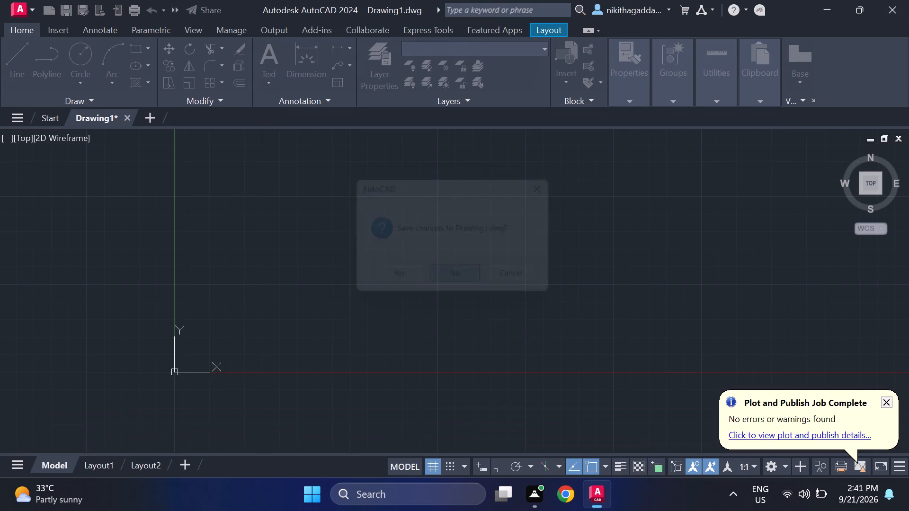